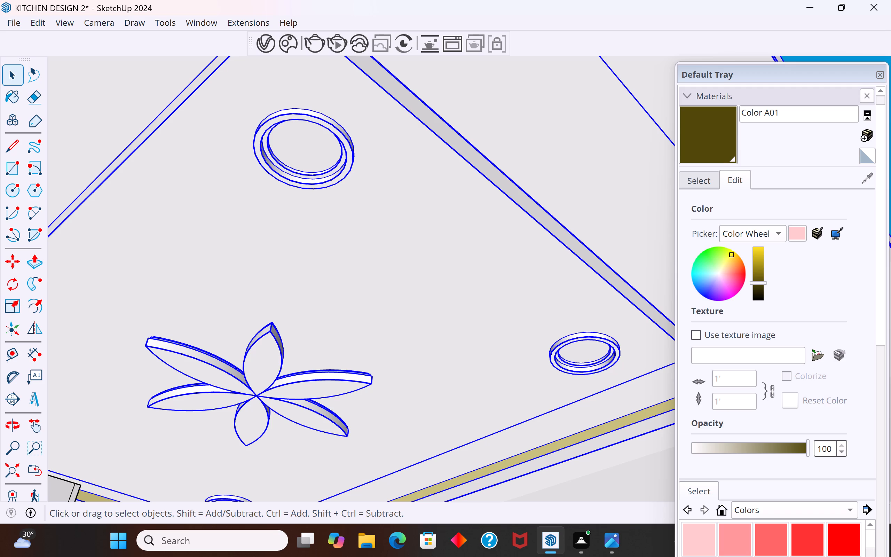
Deselect the ceiling group.
scroll(323, 365, down, 9)
middle_drag(376, 371, 370, 320)
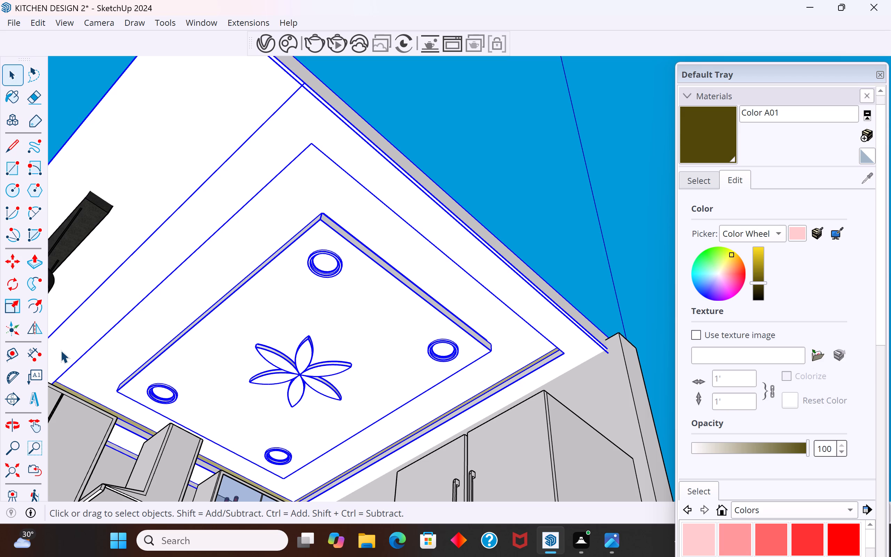
scroll(275, 262, down, 12)
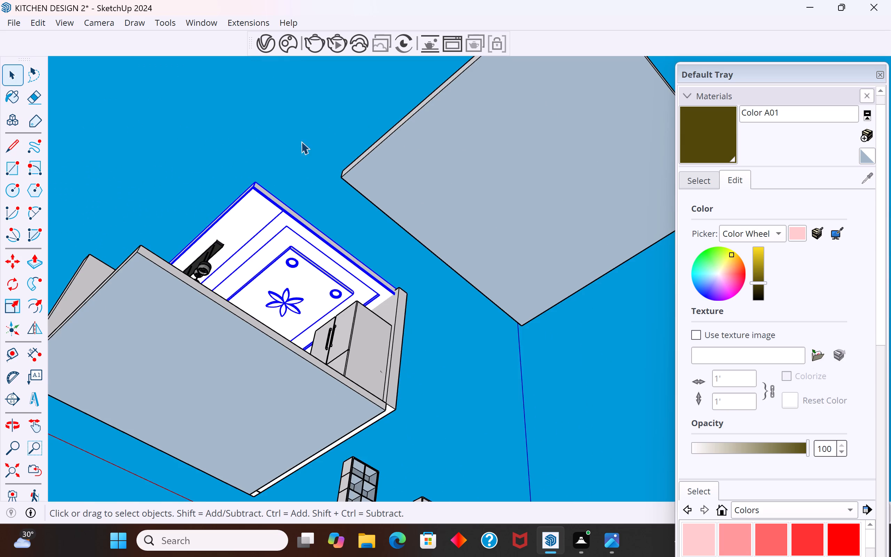
middle_drag(308, 152, 342, 282)
scroll(342, 281, down, 1)
click(374, 169)
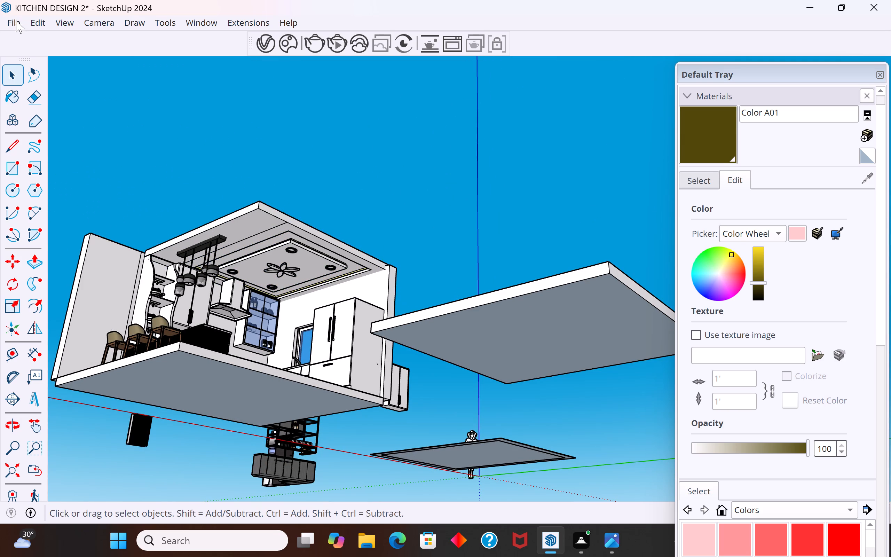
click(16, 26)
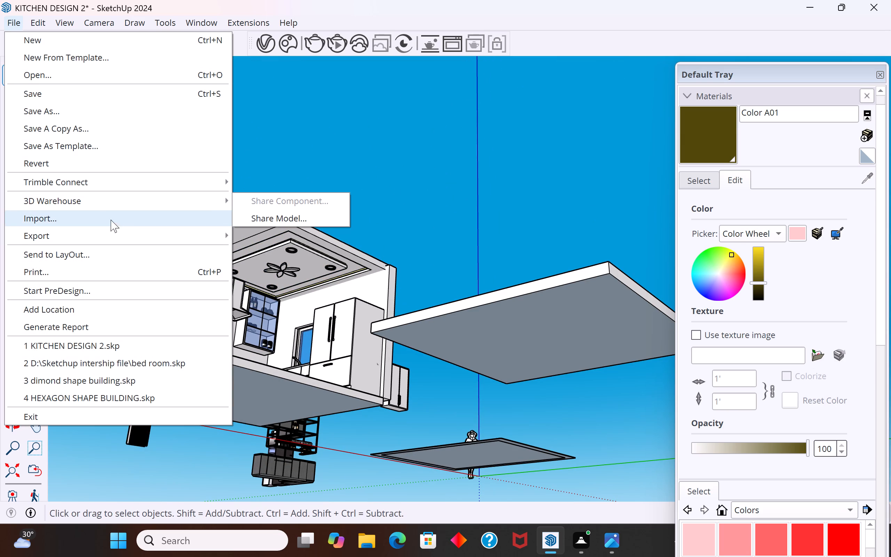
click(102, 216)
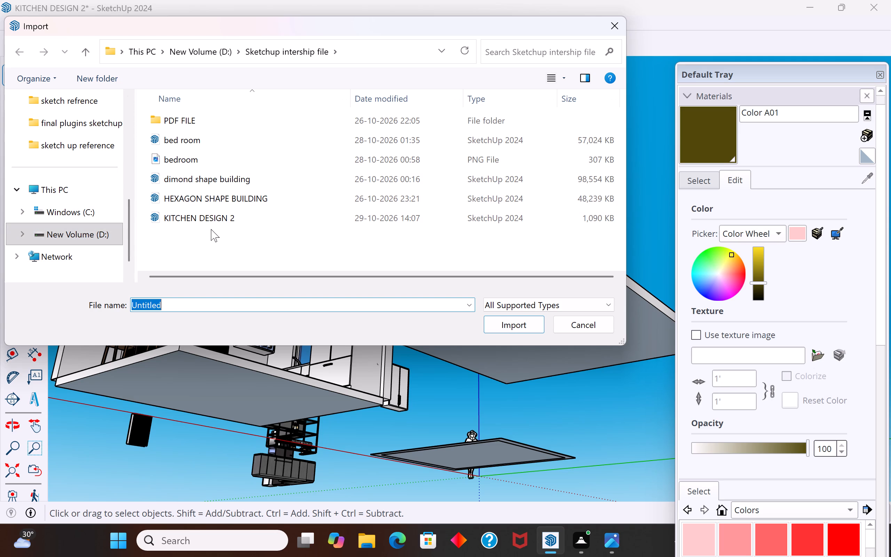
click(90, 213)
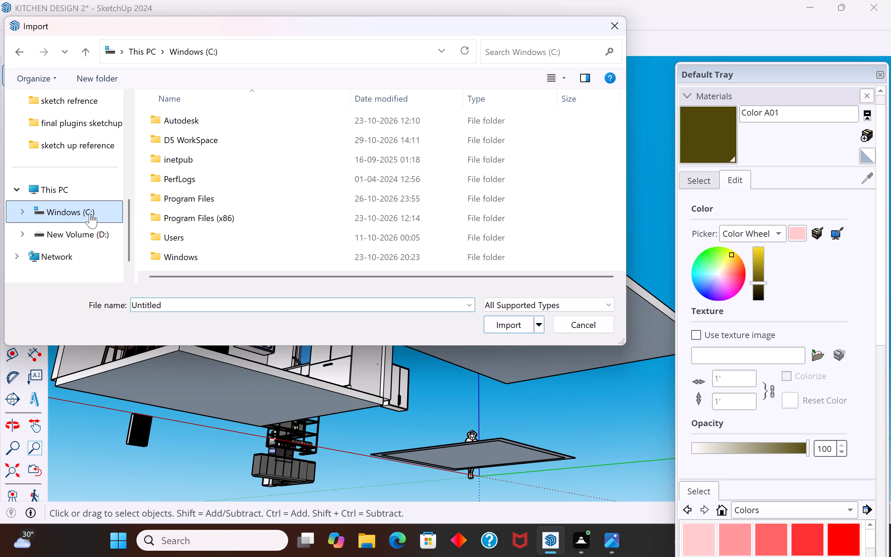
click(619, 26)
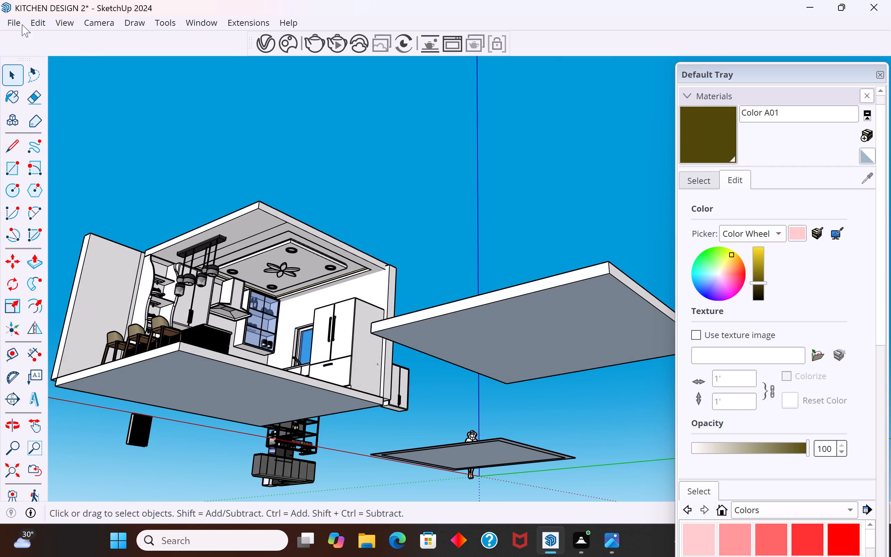
Import KITCHEN DESIGN 2 from the sketch up reference folder on drive D as an image and lay it flat beside the bordered rectangular slab.
click(20, 18)
click(37, 220)
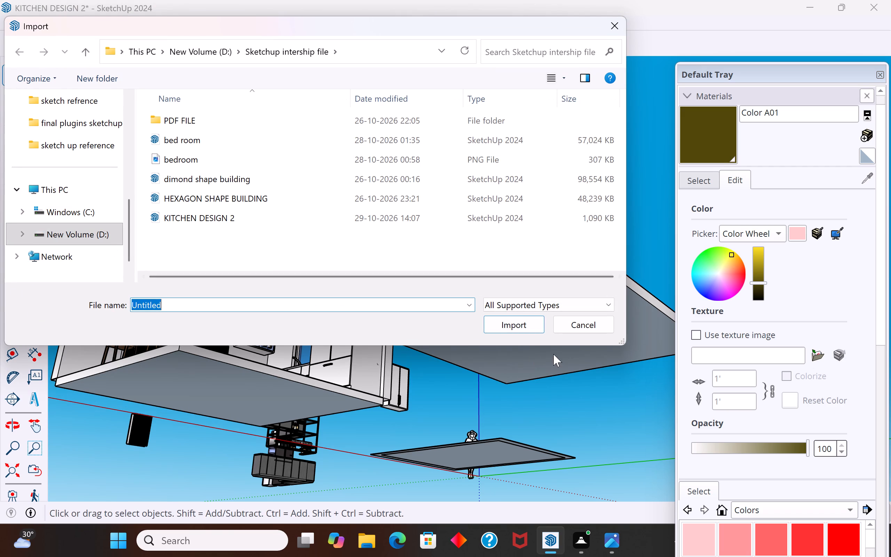
click(86, 217)
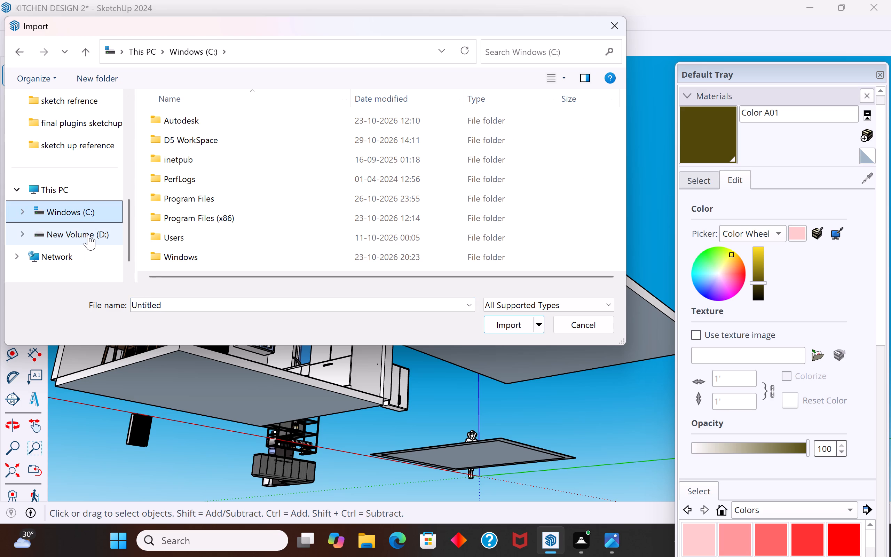
click(88, 235)
double_click(249, 185)
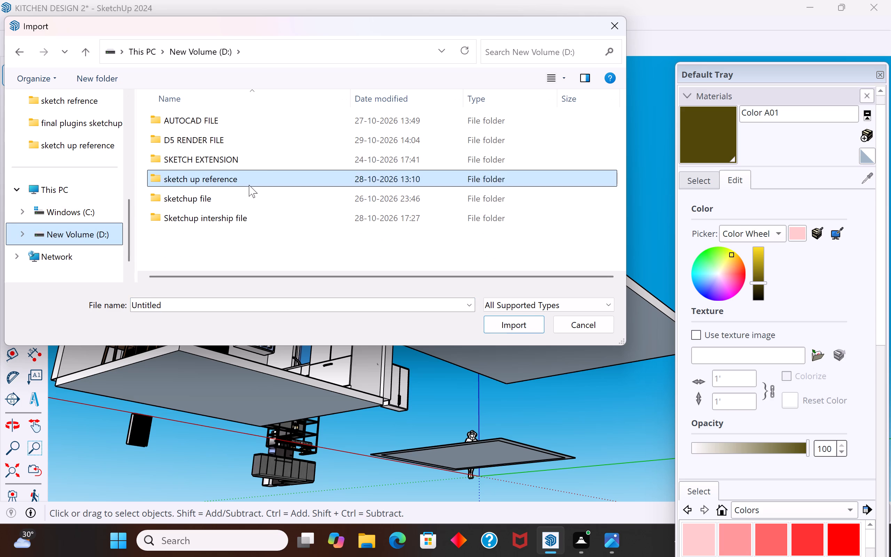
click(271, 135)
click(525, 369)
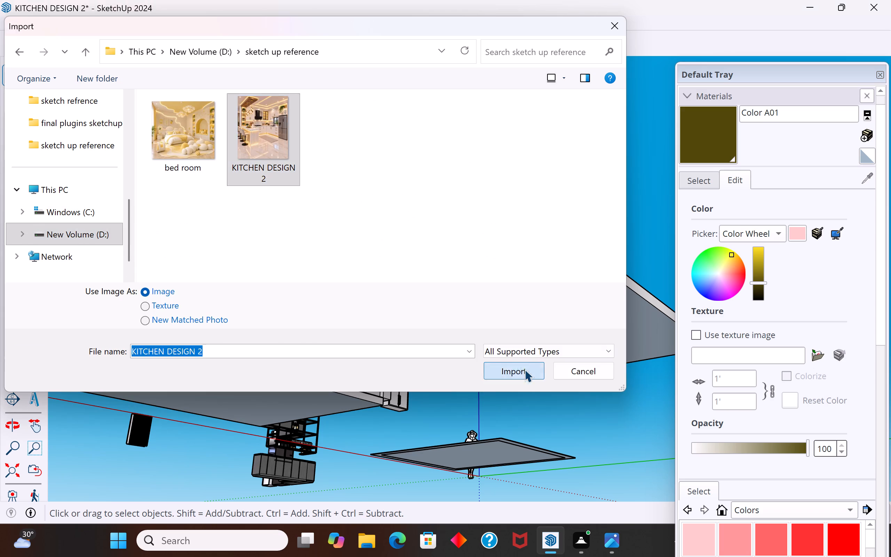
middle_drag(416, 203, 472, 446)
scroll(408, 221, down, 3)
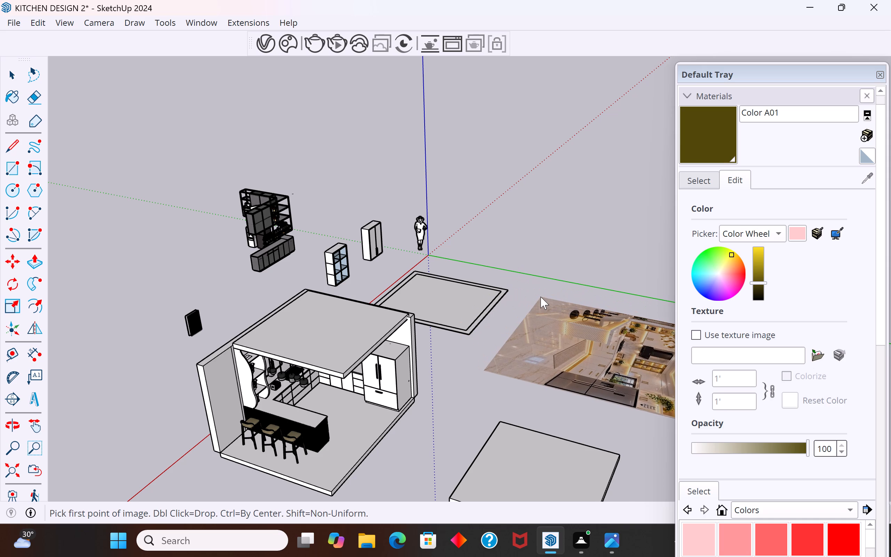
click(541, 297)
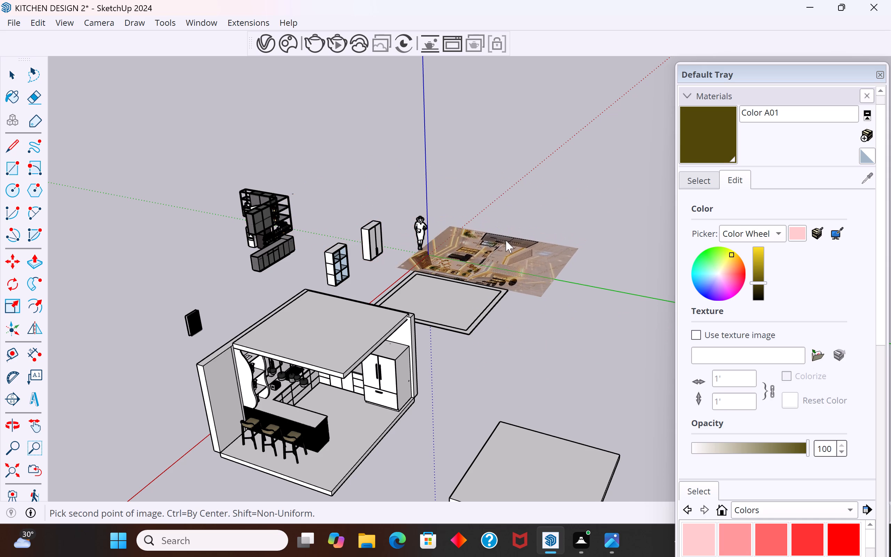
click(510, 243)
click(17, 73)
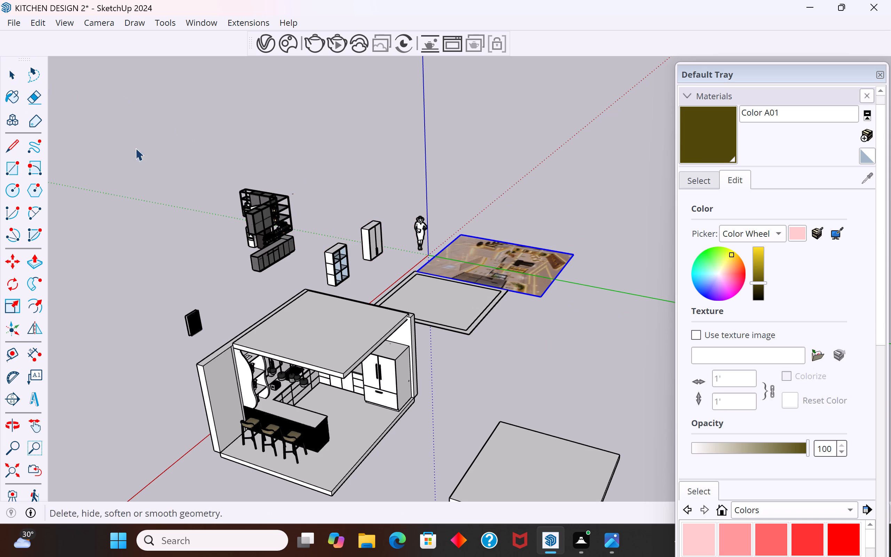
click(145, 148)
Open the ceiling group for editing from below and select the face of its central panel.
middle_drag(519, 336, 329, 385)
middle_drag(317, 335, 318, 331)
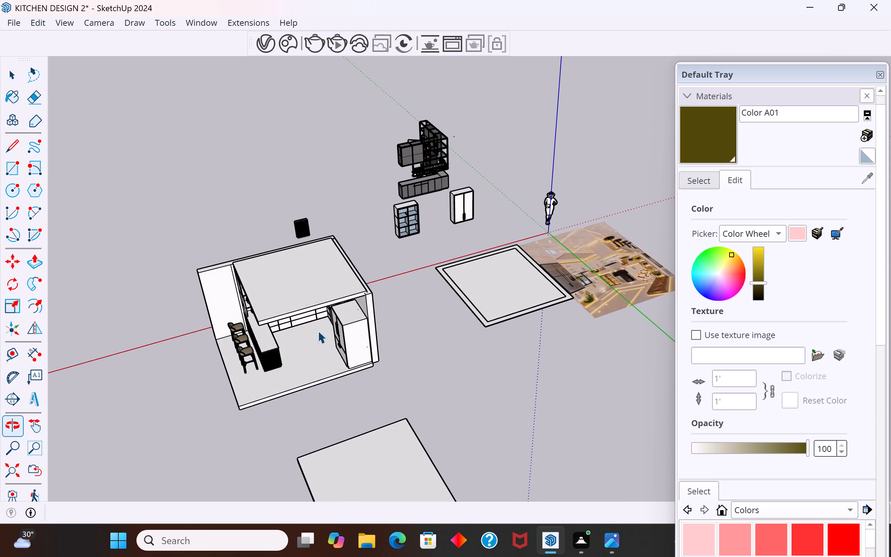
scroll(627, 207, up, 12)
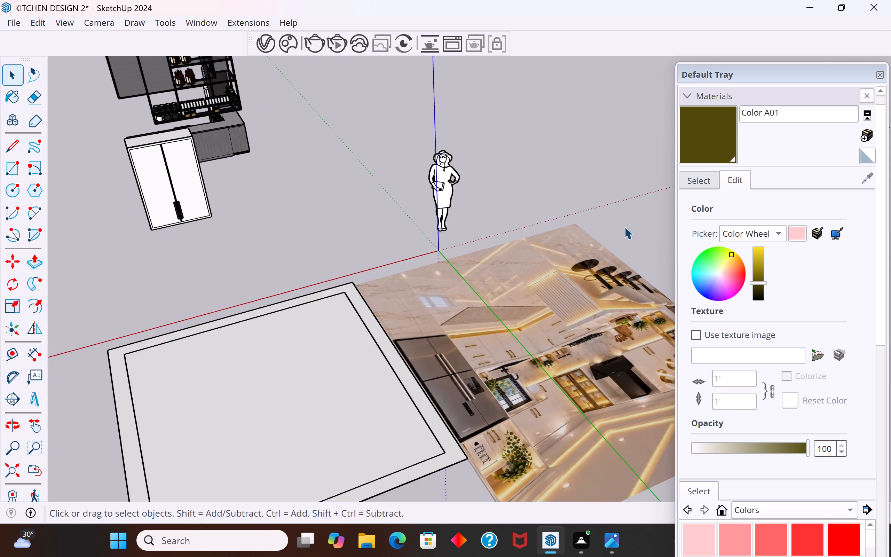
scroll(624, 227, up, 5)
scroll(468, 261, down, 8)
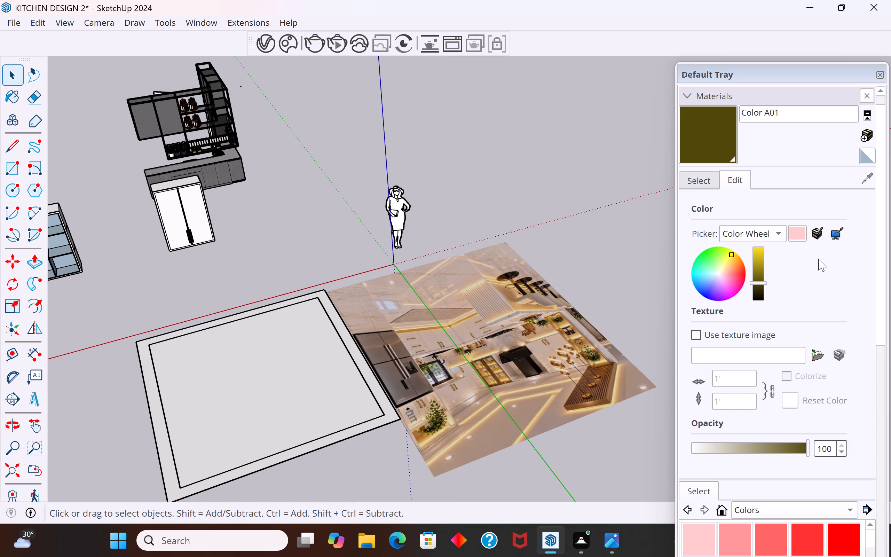
scroll(521, 236, down, 4)
middle_drag(298, 379, 525, 216)
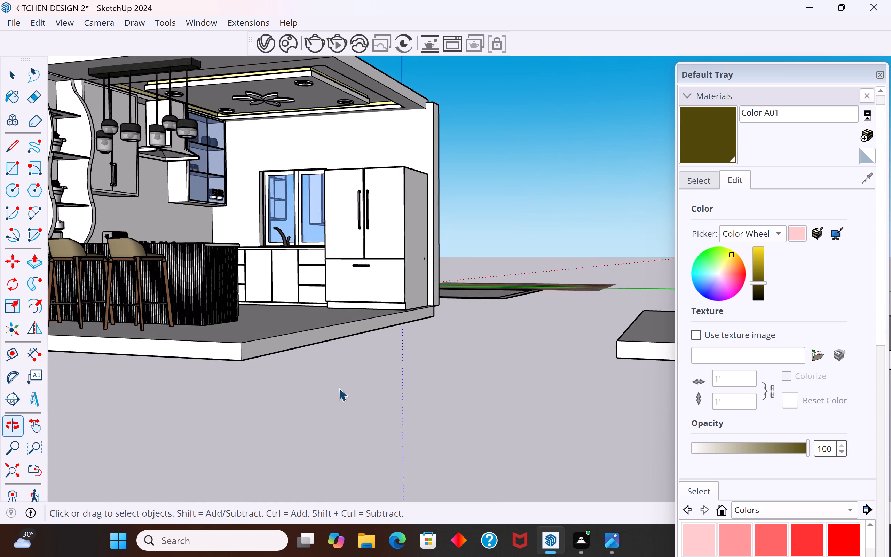
scroll(321, 413, down, 5)
middle_drag(326, 404, 340, 273)
double_click(335, 122)
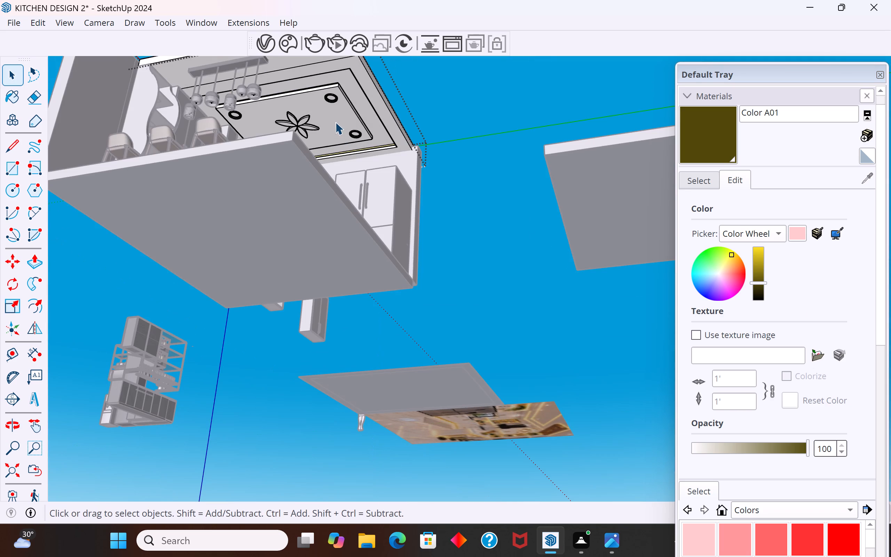
double_click(332, 115)
click(333, 117)
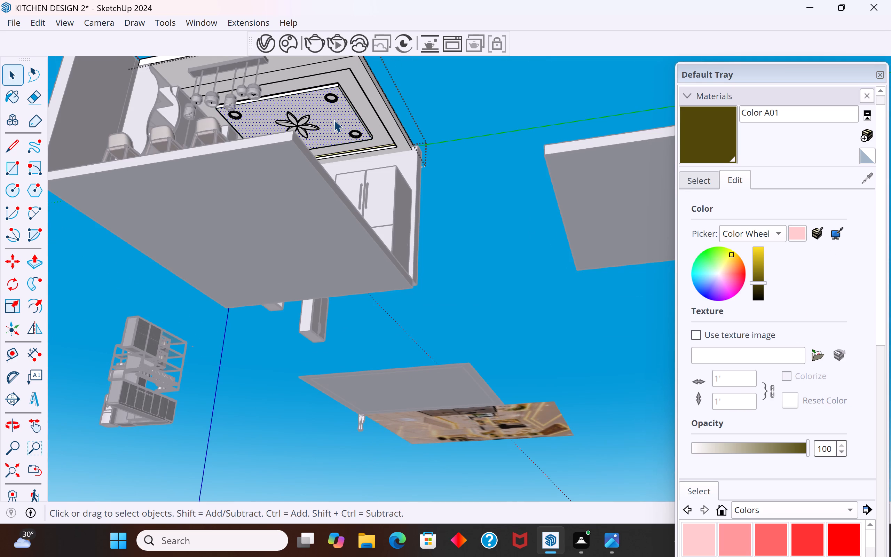
Recolour the Color A01 material to a tan brown sampled from the screen at the imported kitchen reference image.
scroll(360, 324, down, 5)
middle_drag(494, 229, 426, 523)
scroll(414, 425, down, 4)
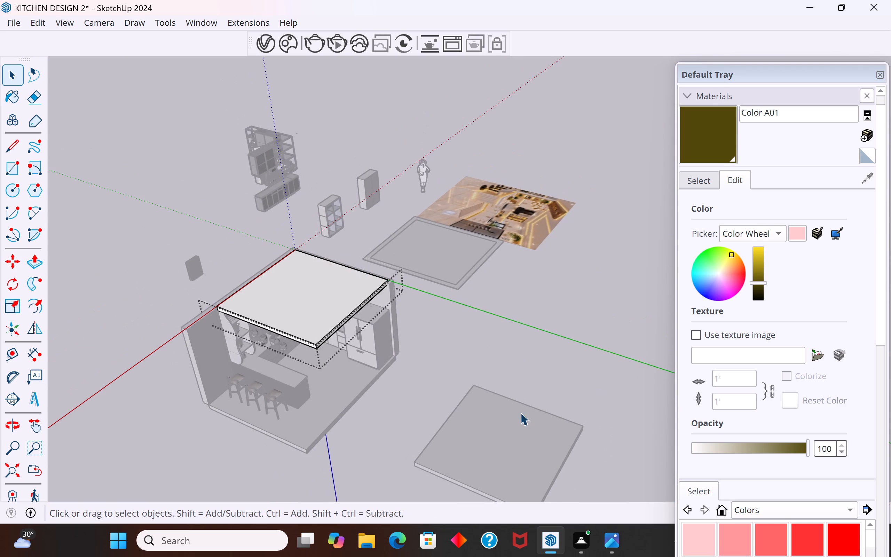
scroll(813, 242, up, 3)
click(844, 249)
scroll(566, 191, up, 2)
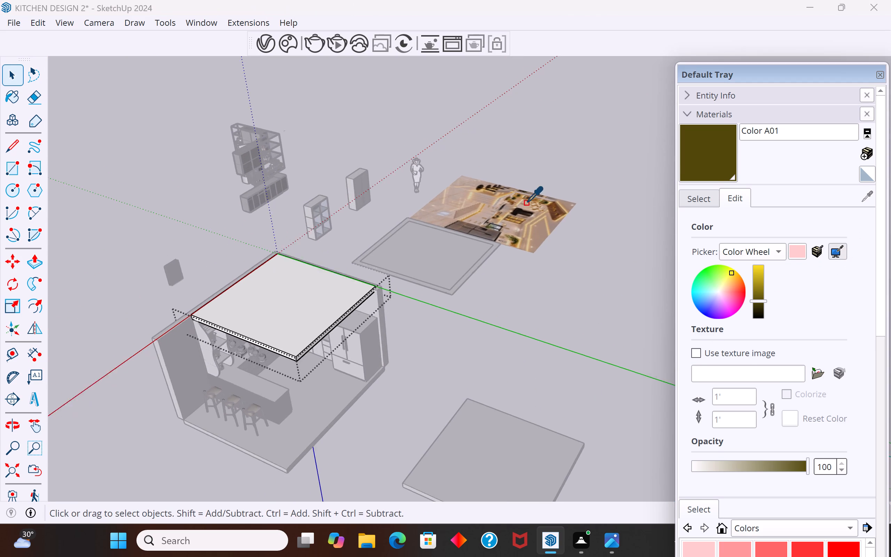
scroll(526, 203, up, 8)
click(554, 264)
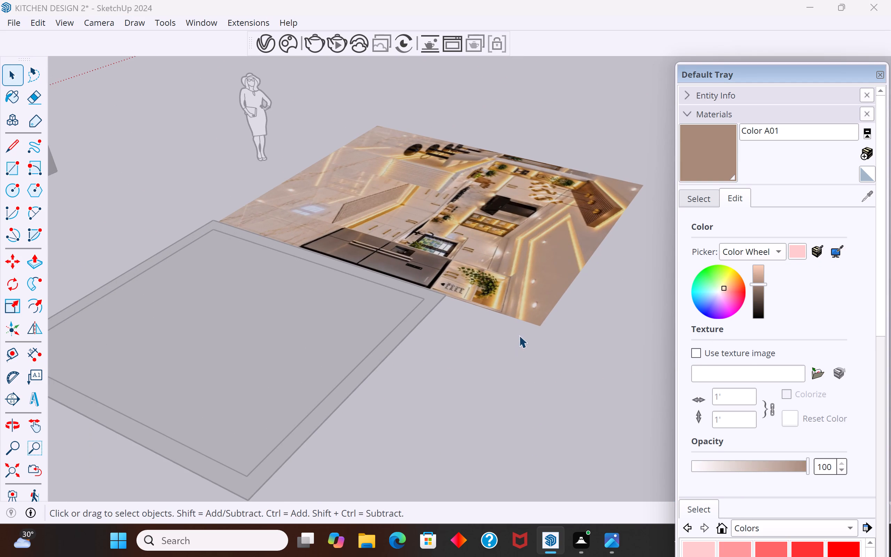
Leave and reopen the ceiling group, then paint its central panel face with the light pink Color A01 from the Colors collection.
middle_drag(411, 377, 512, 125)
scroll(512, 284, down, 12)
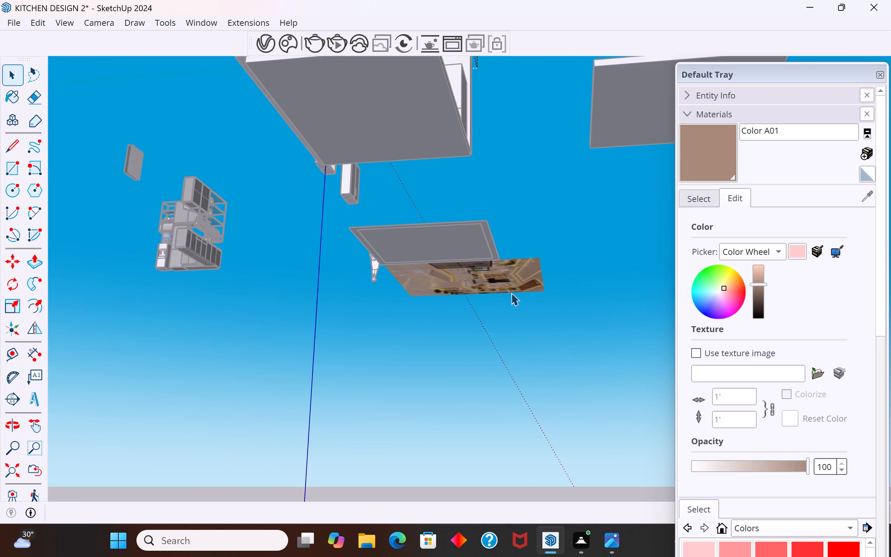
scroll(393, 330, down, 5)
scroll(415, 159, up, 13)
click(408, 127)
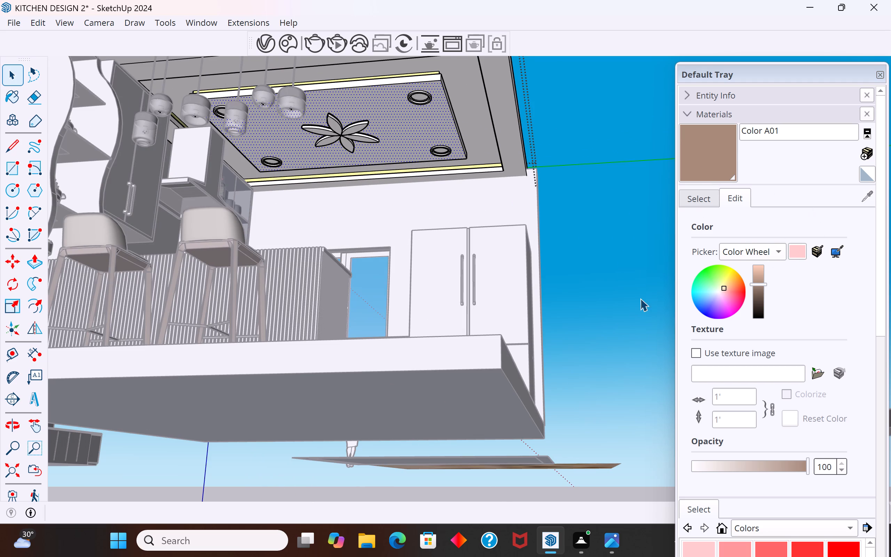
click(397, 121)
click(590, 196)
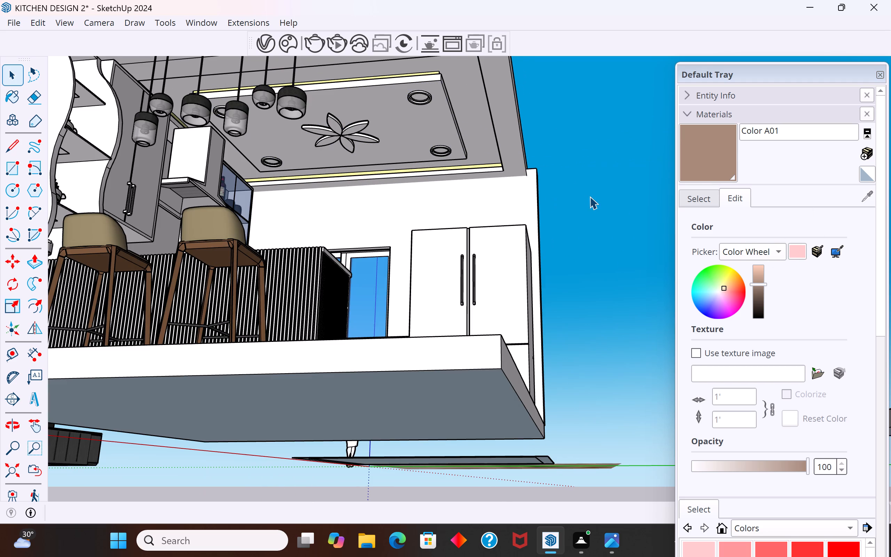
double_click(388, 114)
double_click(398, 117)
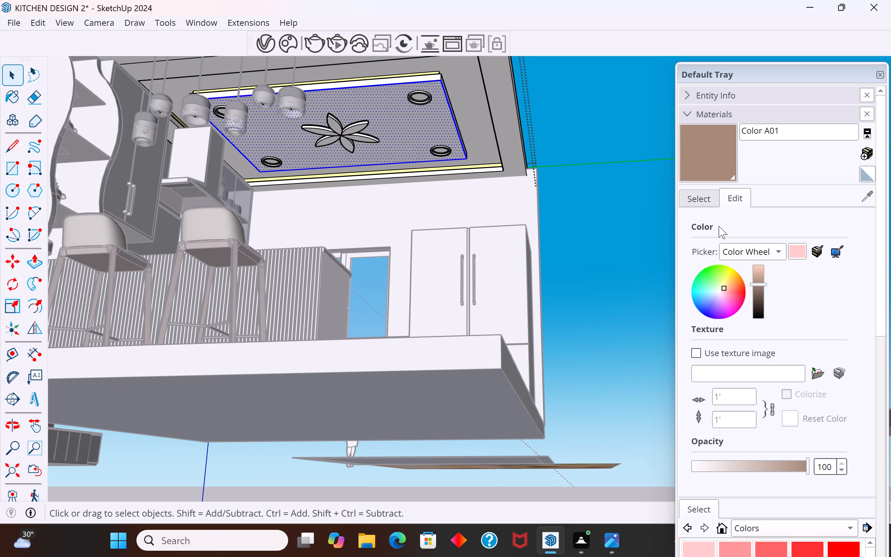
click(707, 203)
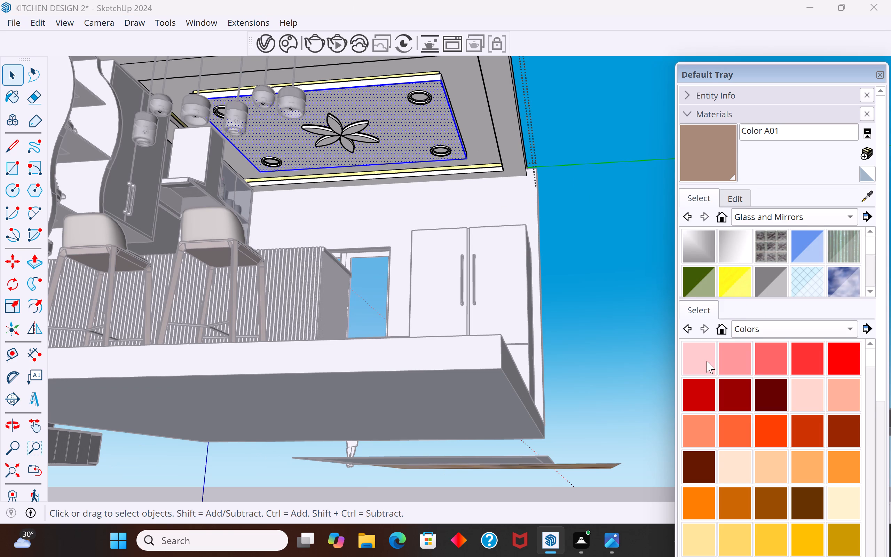
click(707, 361)
click(416, 138)
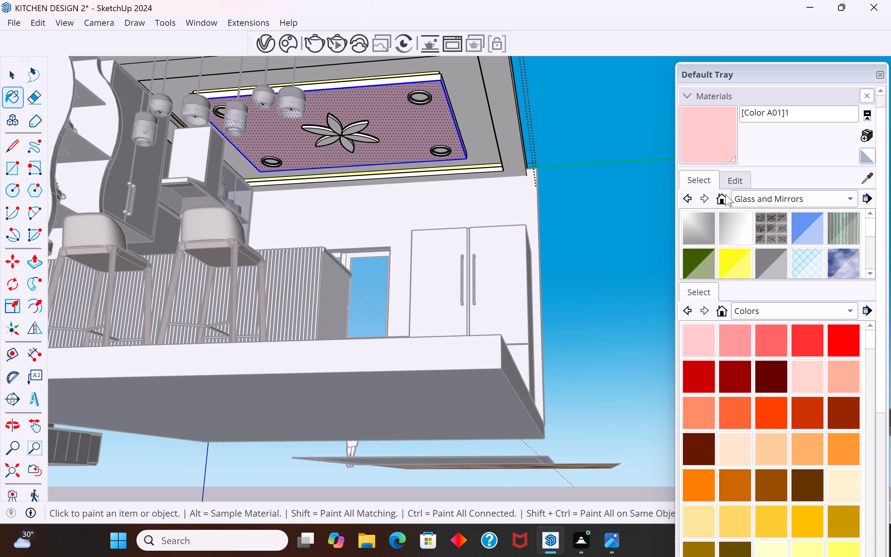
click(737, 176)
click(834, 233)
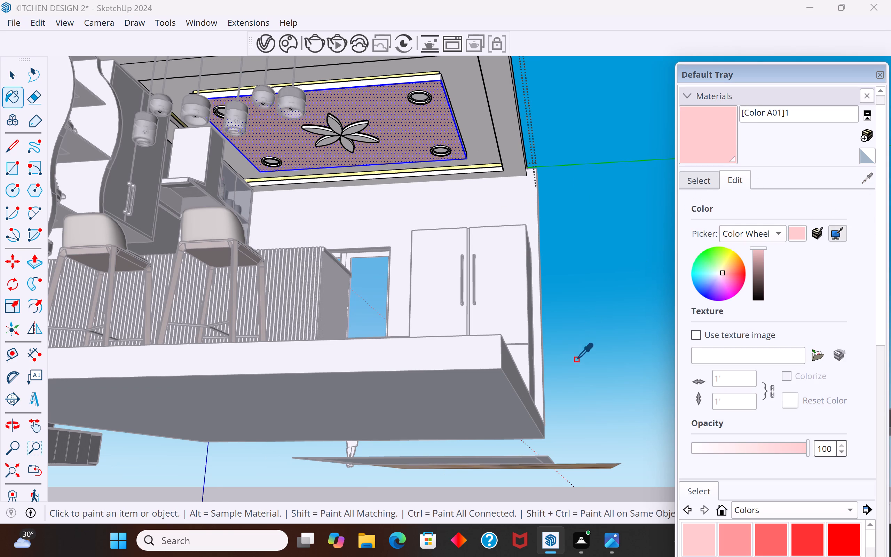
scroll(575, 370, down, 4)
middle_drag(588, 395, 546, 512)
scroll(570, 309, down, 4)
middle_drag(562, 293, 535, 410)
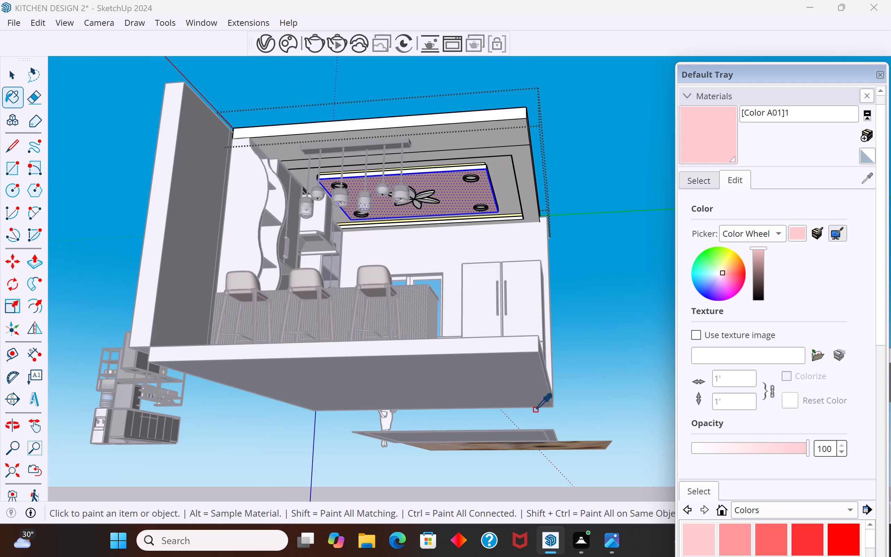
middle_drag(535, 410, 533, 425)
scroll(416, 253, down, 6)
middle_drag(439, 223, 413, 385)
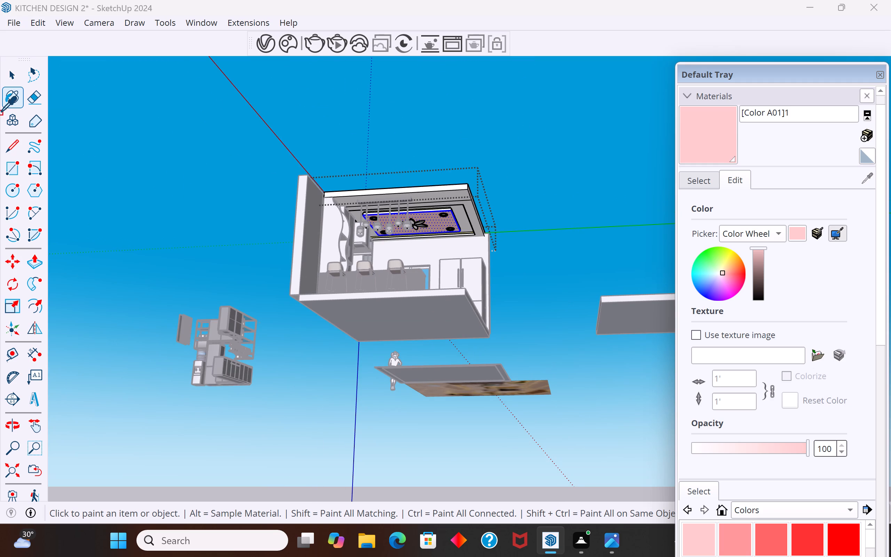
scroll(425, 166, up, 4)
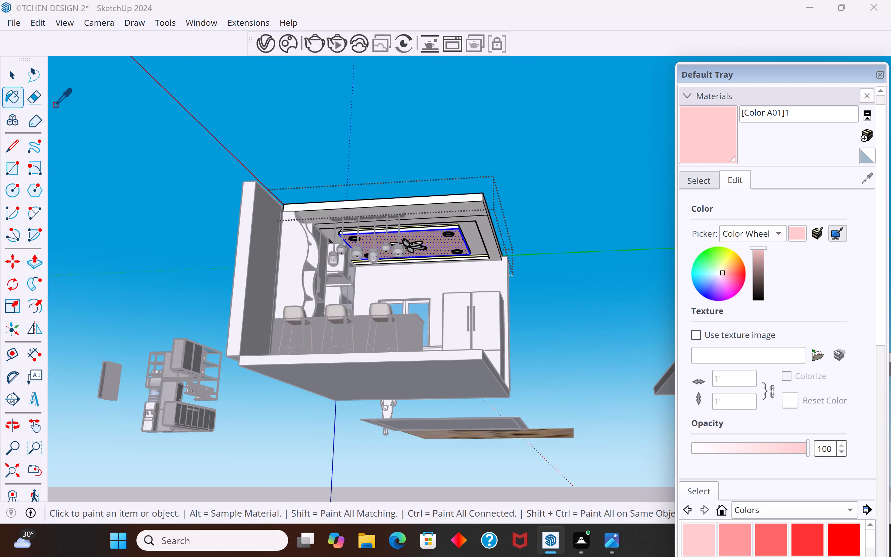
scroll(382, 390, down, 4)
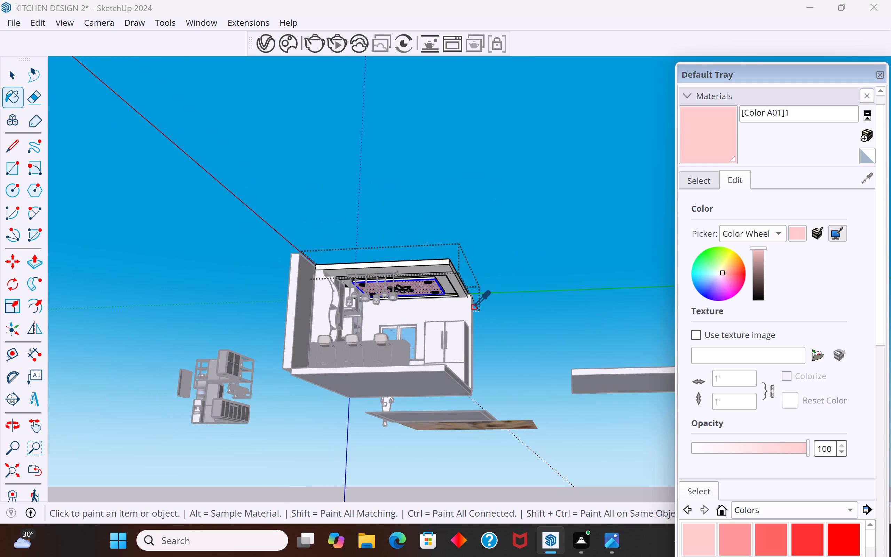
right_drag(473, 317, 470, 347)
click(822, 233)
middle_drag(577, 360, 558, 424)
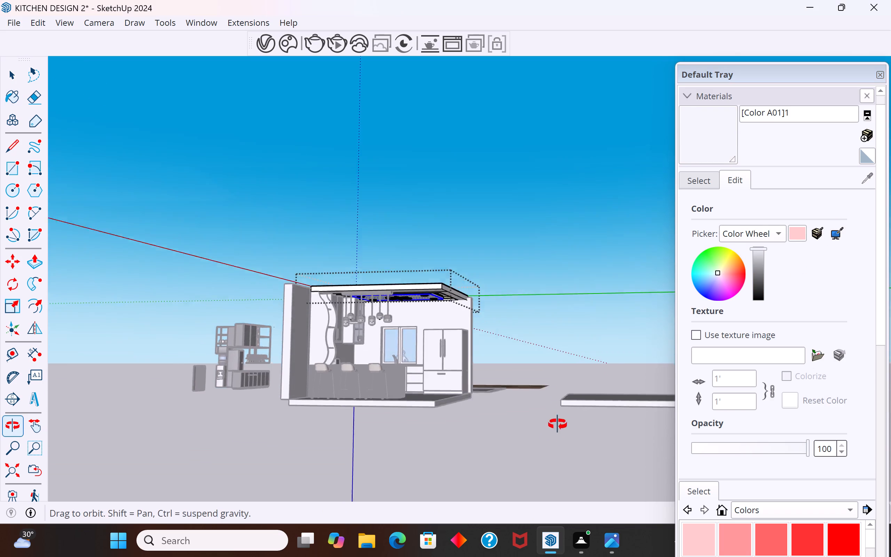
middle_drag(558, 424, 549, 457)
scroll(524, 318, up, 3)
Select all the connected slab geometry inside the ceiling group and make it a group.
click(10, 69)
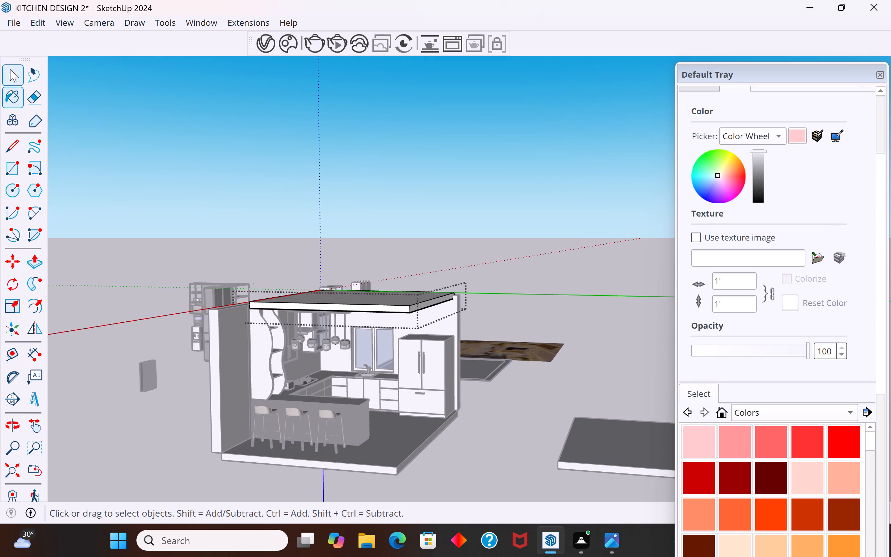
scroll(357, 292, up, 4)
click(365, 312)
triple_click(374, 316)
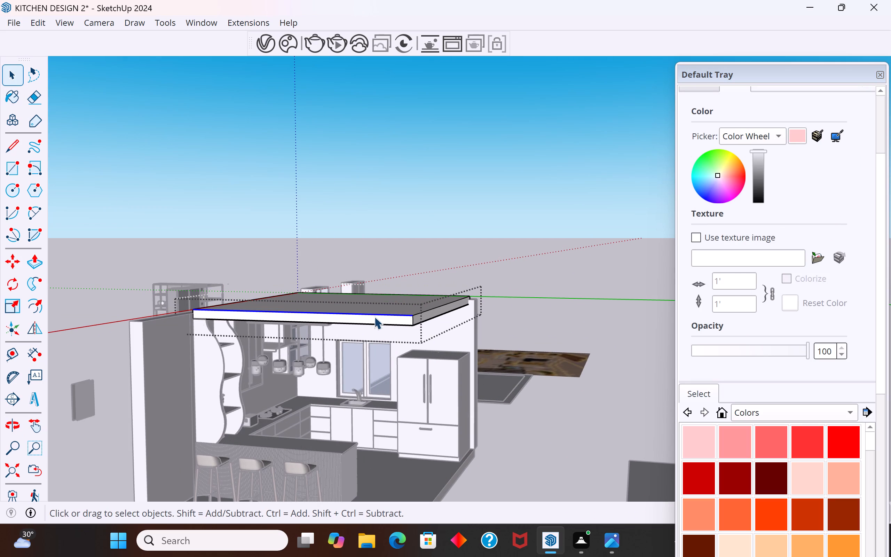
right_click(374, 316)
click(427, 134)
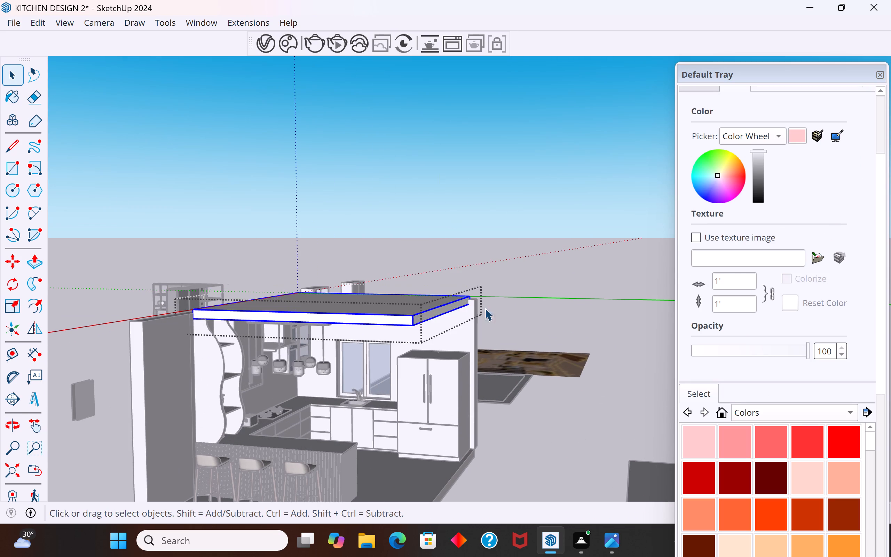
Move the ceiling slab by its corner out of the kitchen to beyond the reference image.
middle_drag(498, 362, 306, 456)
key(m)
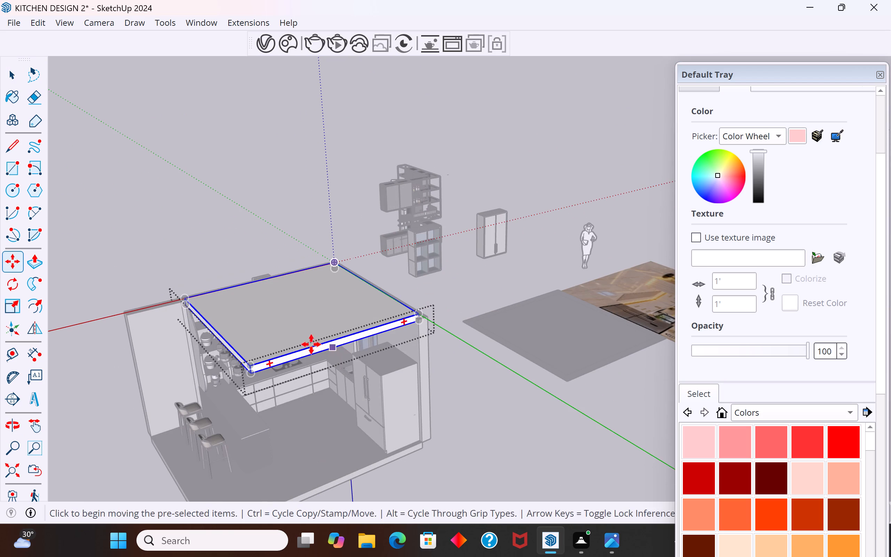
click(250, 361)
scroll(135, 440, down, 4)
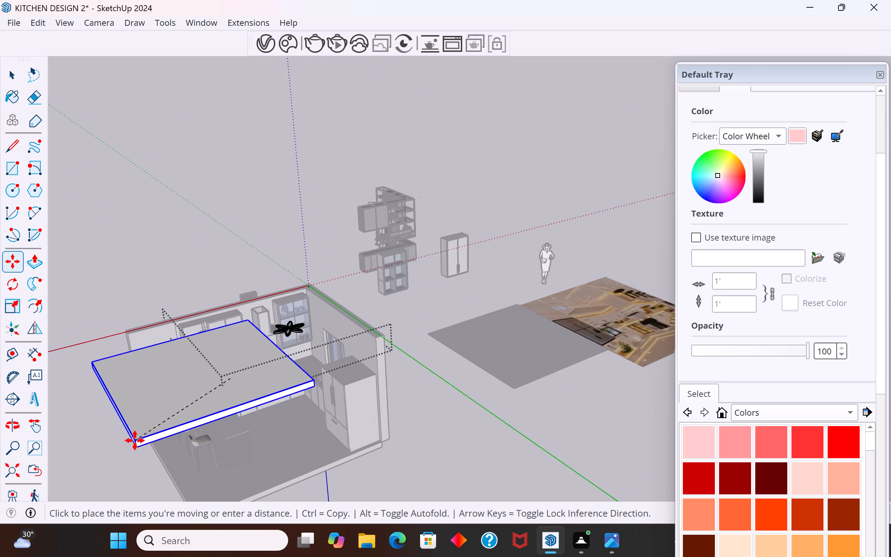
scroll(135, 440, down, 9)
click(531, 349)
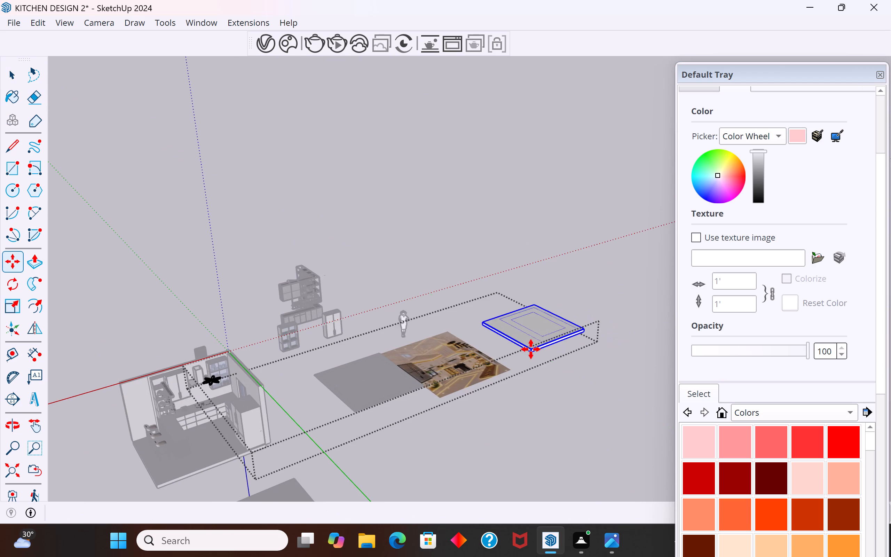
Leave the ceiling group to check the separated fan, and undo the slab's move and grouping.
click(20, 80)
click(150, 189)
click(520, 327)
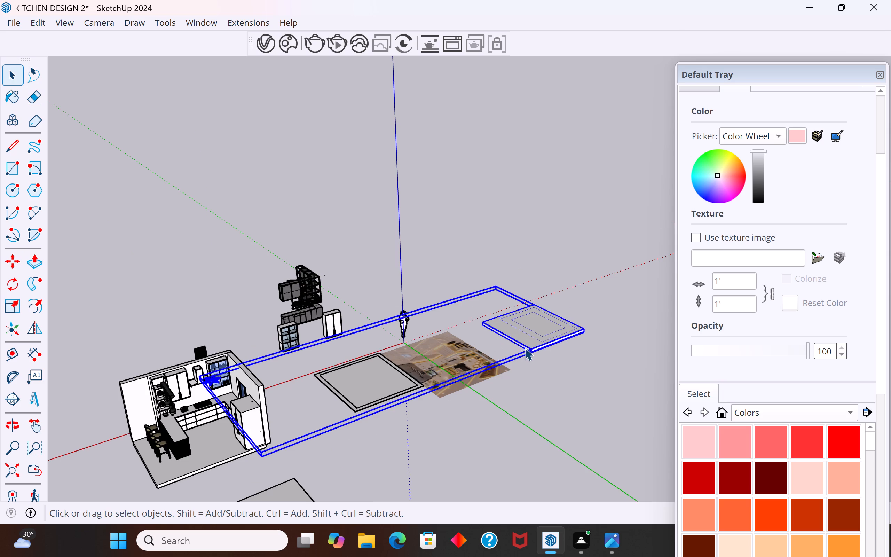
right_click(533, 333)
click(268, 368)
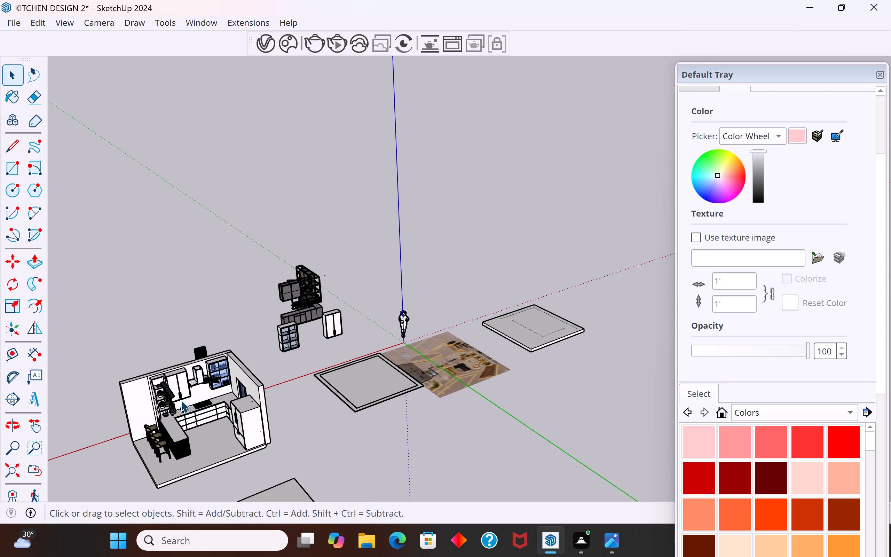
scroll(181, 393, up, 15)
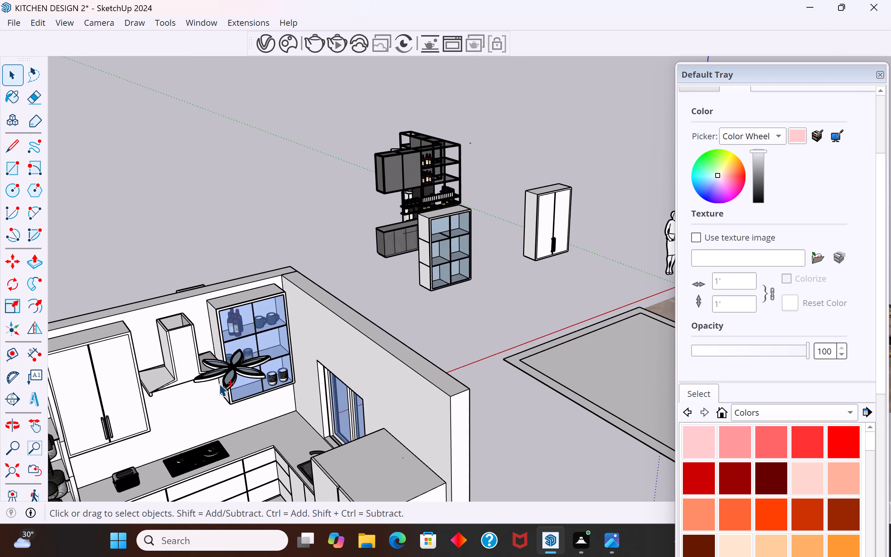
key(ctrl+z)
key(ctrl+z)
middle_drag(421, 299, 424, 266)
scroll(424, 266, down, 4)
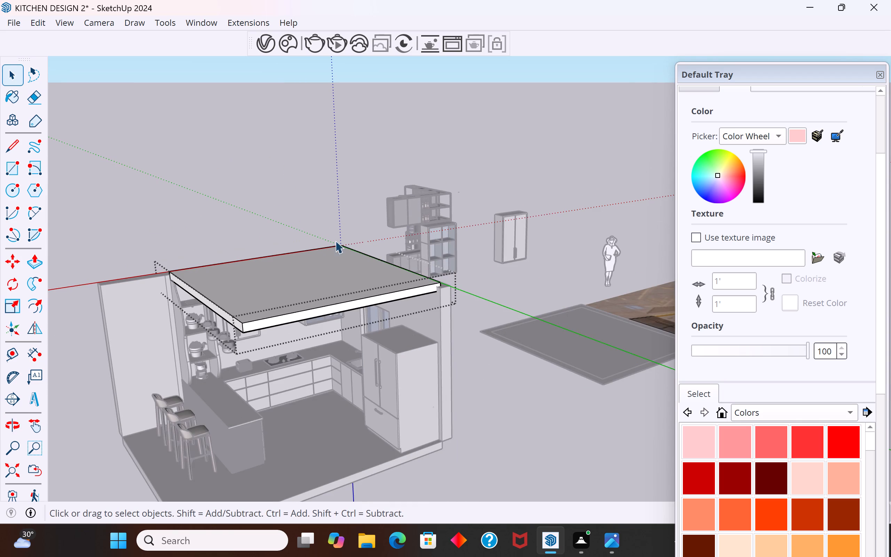
Leave the ceiling group and examine from below whether the fan and ring lights are selected together with the slab.
click(326, 200)
click(309, 286)
middle_drag(316, 255, 330, 109)
scroll(317, 172, up, 14)
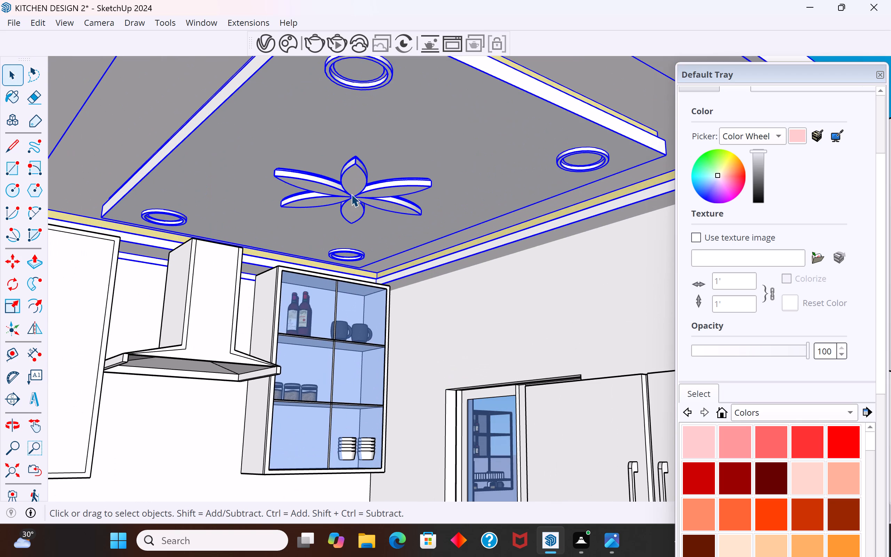
ctrl+click(354, 194)
right_click(354, 194)
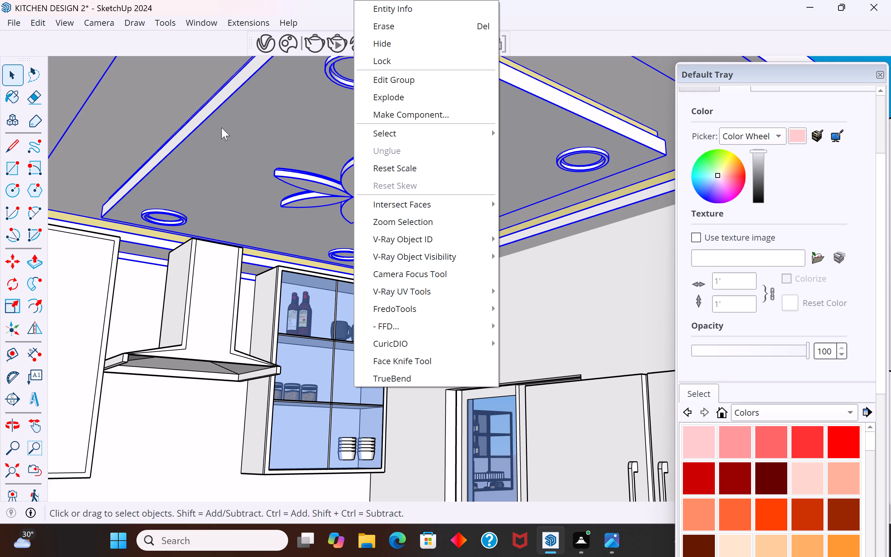
scroll(305, 303, down, 9)
scroll(402, 325, down, 4)
click(560, 331)
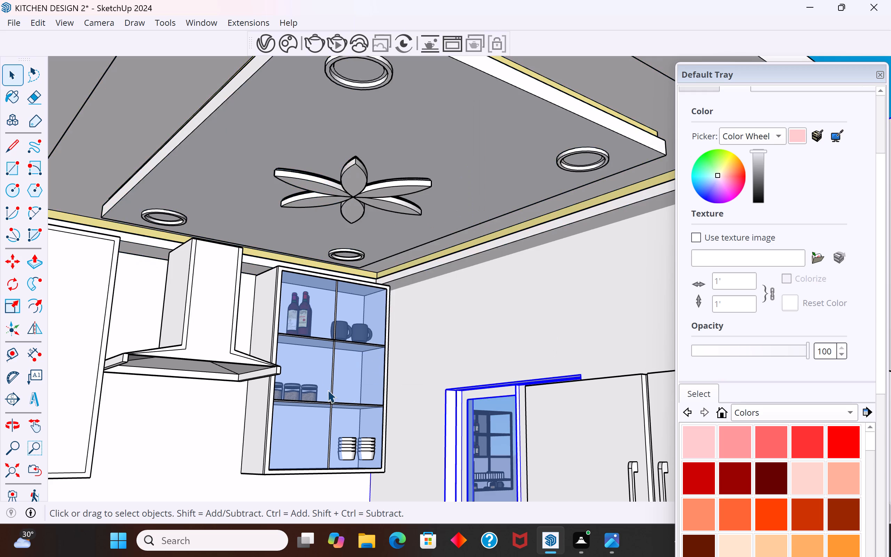
scroll(328, 390, down, 6)
Move the whole ceiling, including its fan and ring lights, out of the kitchen to the open ground beyond the reference image.
click(381, 274)
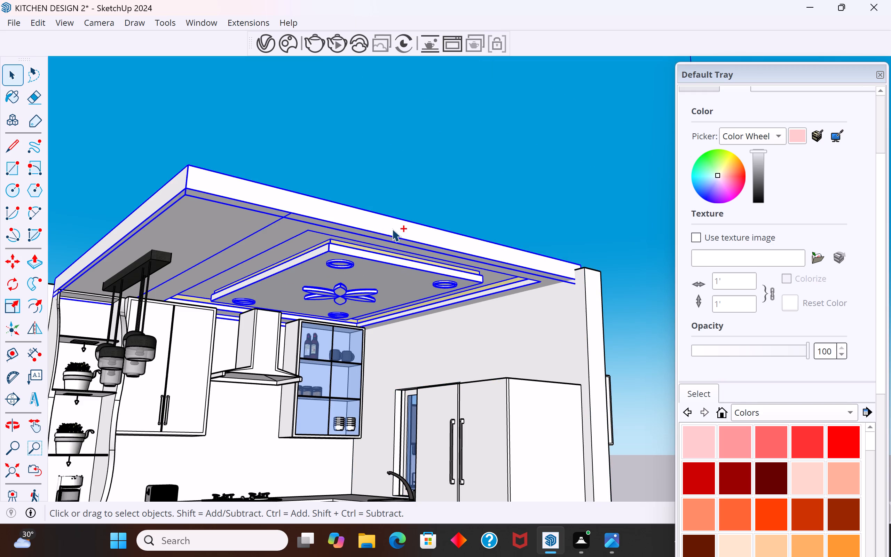
scroll(235, 405, down, 5)
middle_drag(392, 400, 313, 416)
key(m)
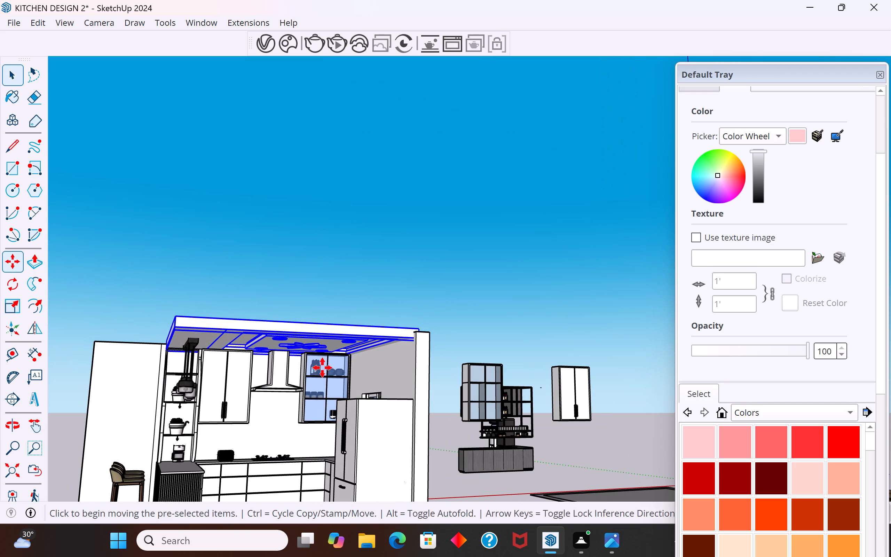
click(171, 324)
scroll(233, 362, down, 8)
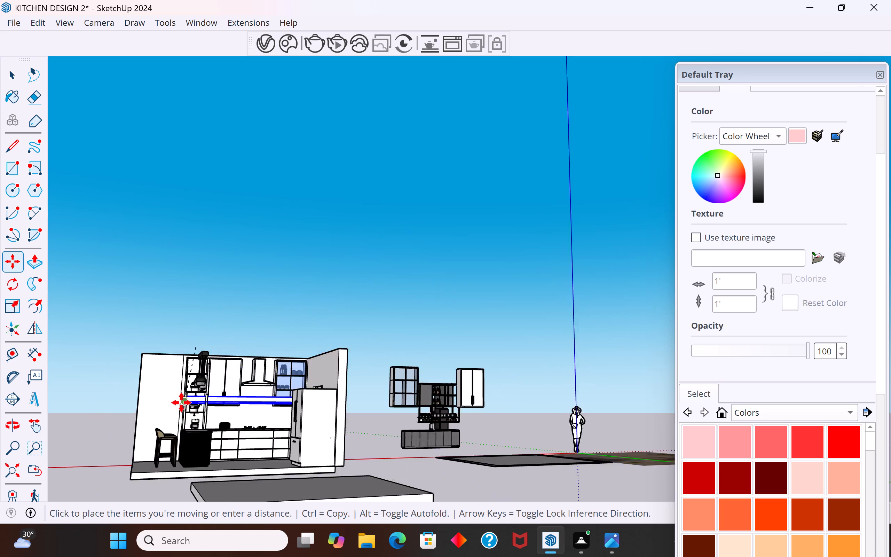
scroll(181, 402, down, 3)
middle_drag(437, 360, 252, 495)
scroll(254, 495, up, 1)
scroll(283, 430, down, 4)
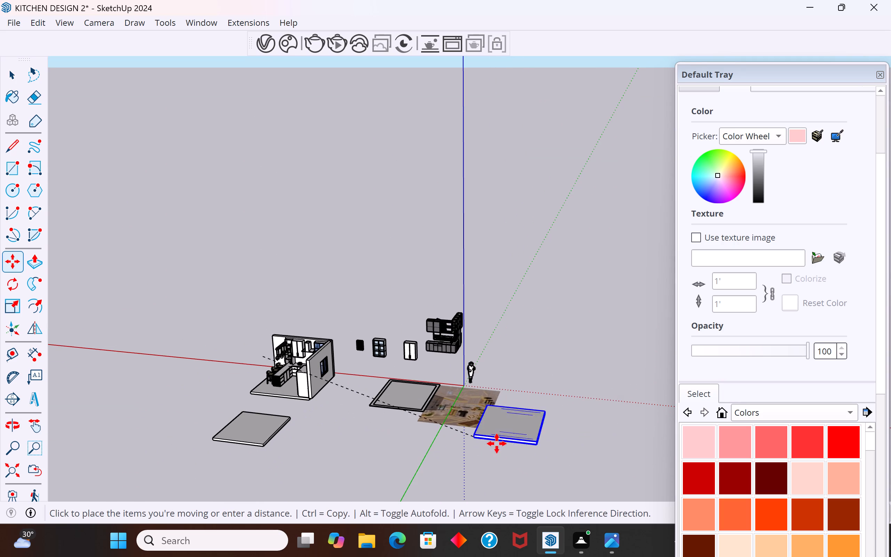
click(510, 429)
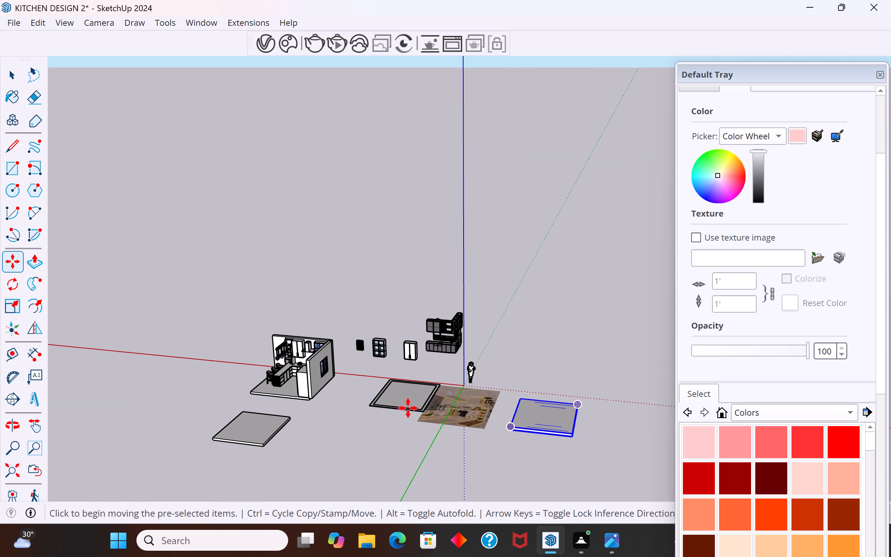
Flip the moved ceiling about its horizontal plane so that its decorated underside faces up.
click(34, 334)
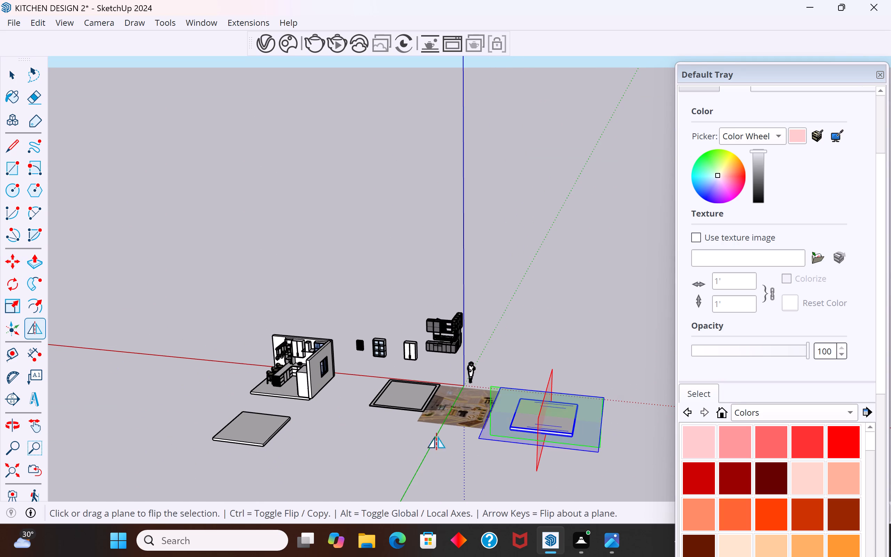
click(596, 435)
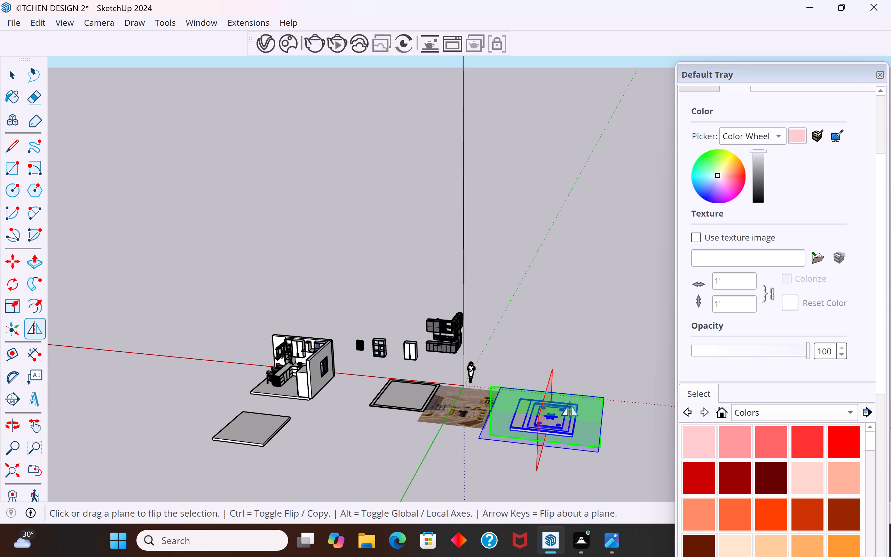
scroll(591, 390, up, 8)
click(8, 80)
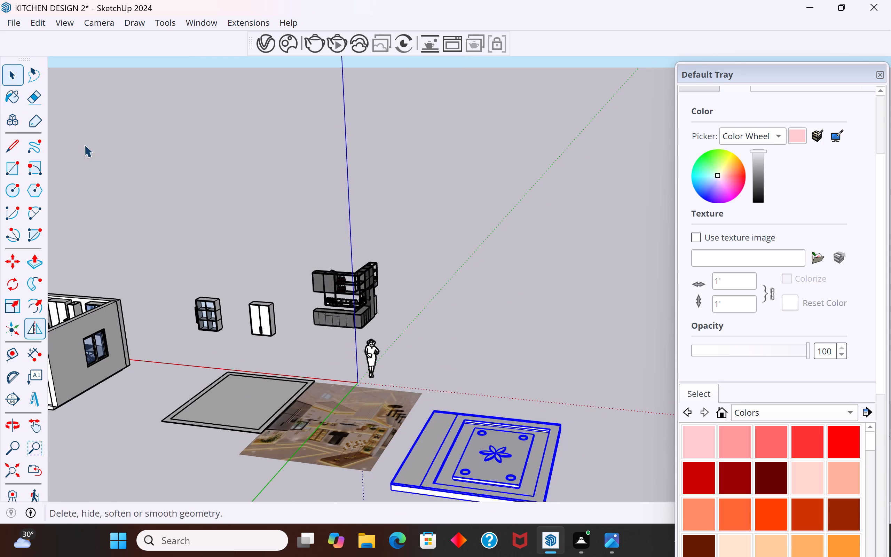
click(191, 202)
Open the flipped ceiling group and paint its central panel face with the light pink Color A01 from the Colors collection.
scroll(421, 432, up, 2)
scroll(493, 298, down, 5)
middle_drag(489, 414, 529, 507)
scroll(476, 171, down, 3)
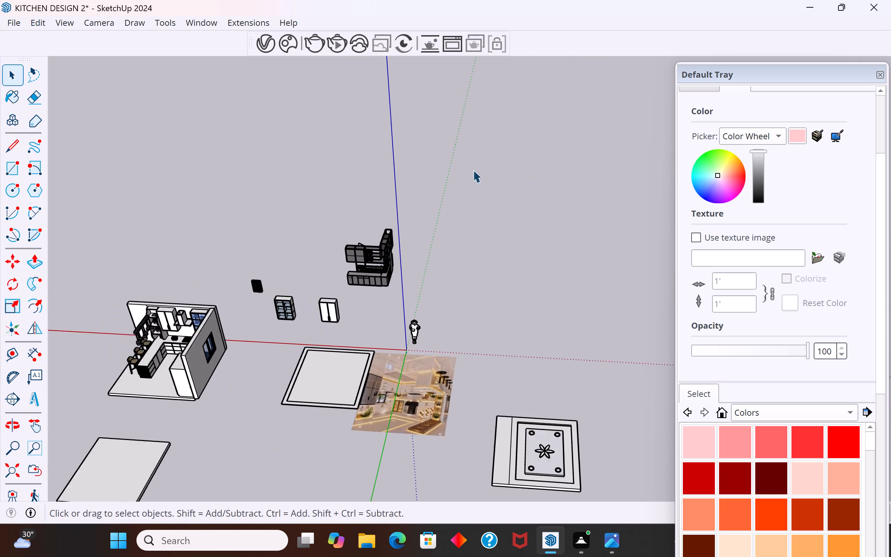
scroll(473, 170, down, 2)
middle_drag(387, 356, 545, 430)
scroll(594, 372, up, 8)
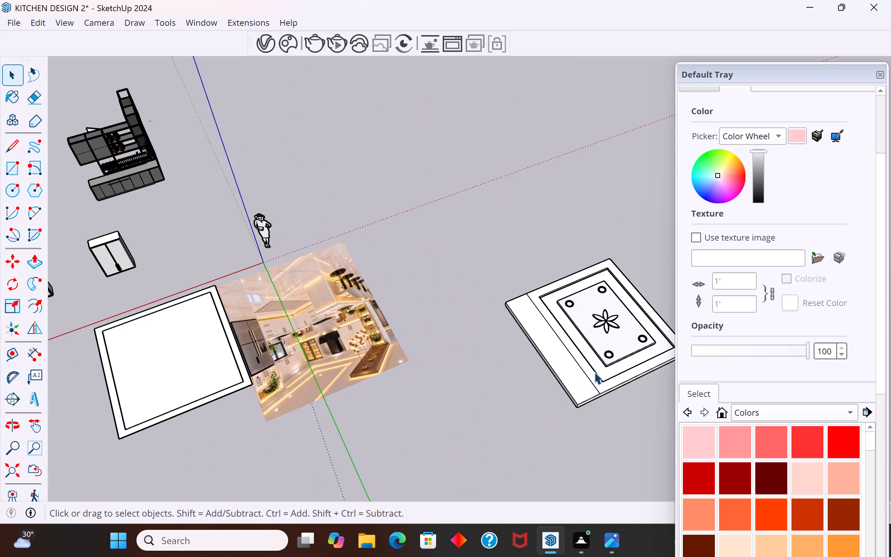
scroll(594, 372, up, 4)
double_click(610, 333)
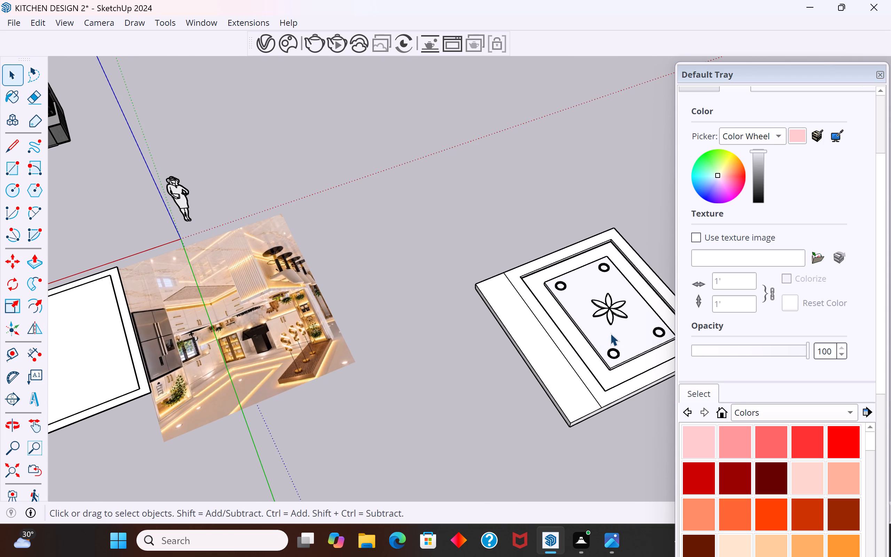
click(627, 329)
double_click(627, 329)
click(627, 329)
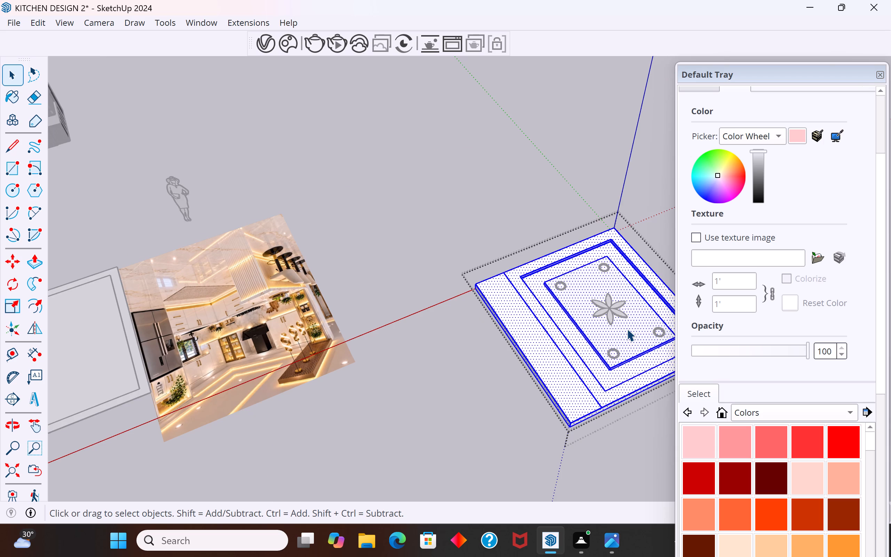
click(627, 329)
double_click(638, 320)
click(638, 320)
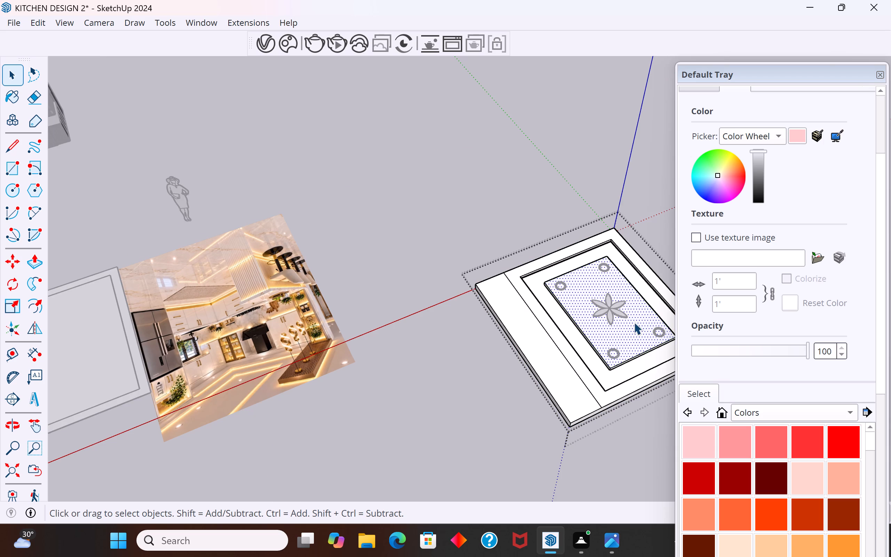
click(699, 445)
click(648, 338)
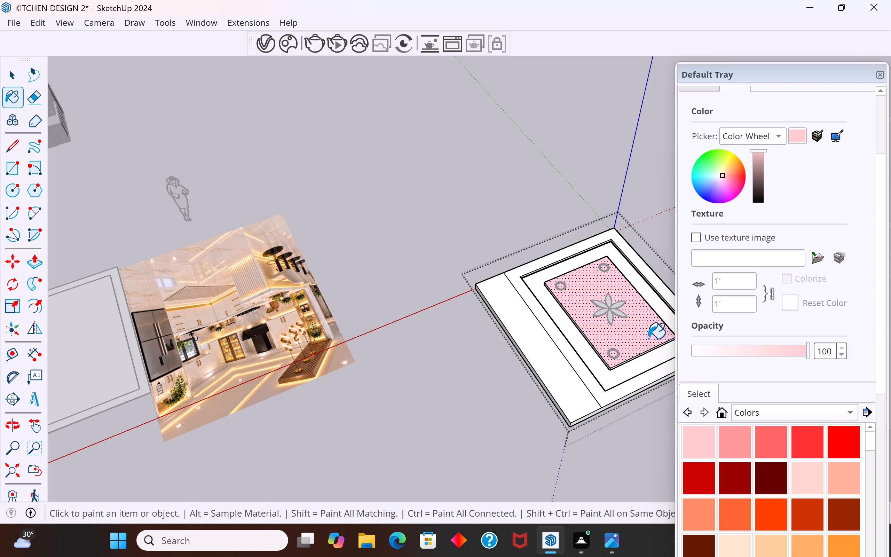
click(8, 79)
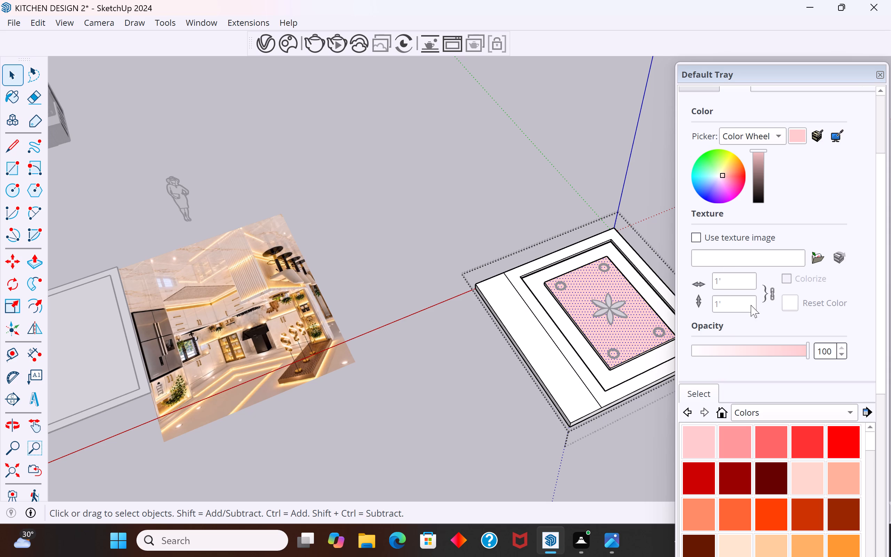
Recolour the ceiling's central panel material with a beige-brown tone sampled from the floor in the reference image.
click(837, 133)
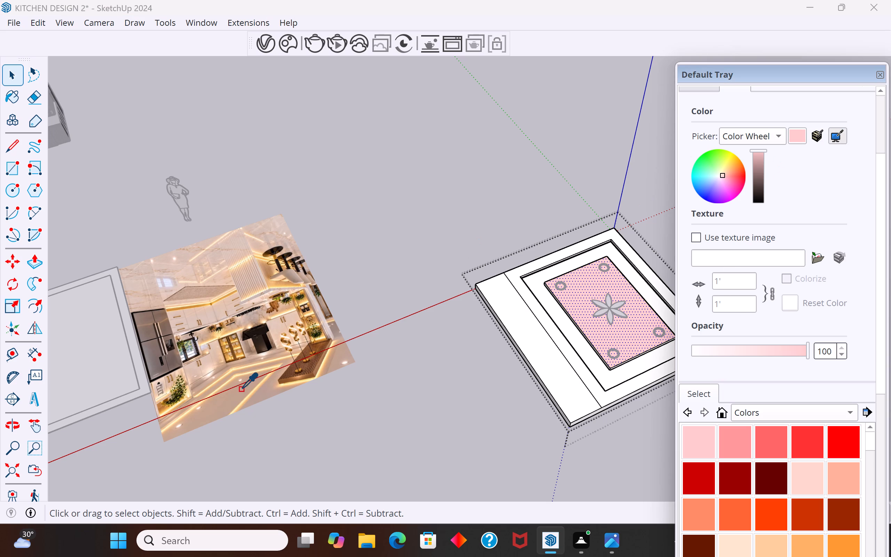
click(235, 397)
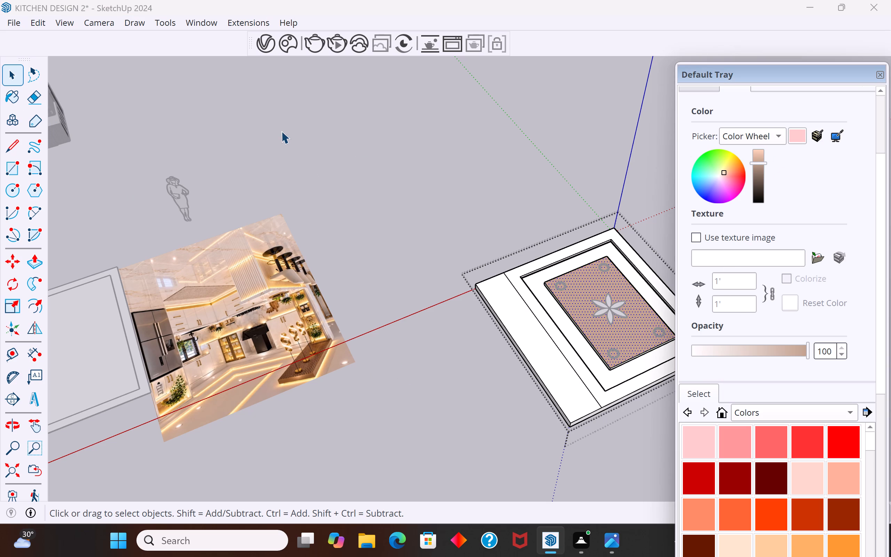
click(297, 154)
scroll(488, 387, down, 3)
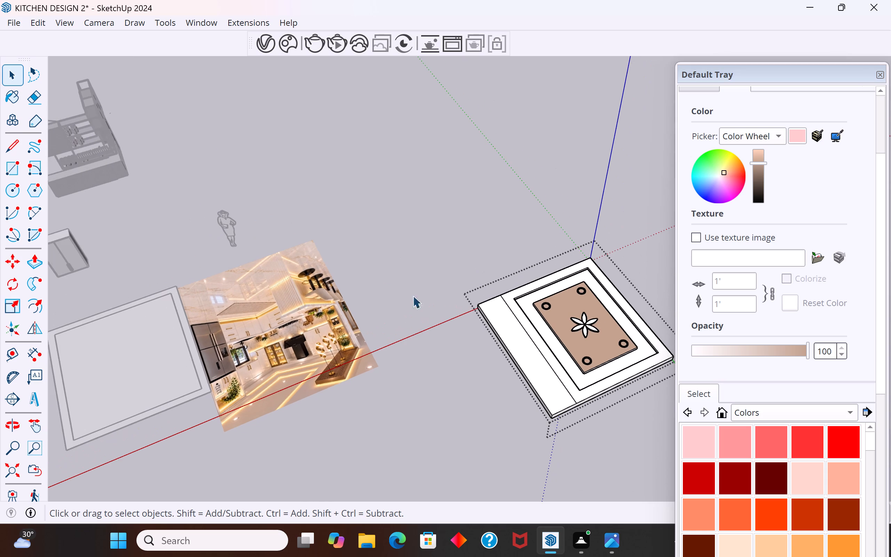
Paint the recessed band around the central panel and the ceiling's surrounding border face with light pink Color A01 from the Colors collection.
scroll(266, 403, up, 3)
scroll(366, 363, down, 4)
scroll(604, 376, up, 3)
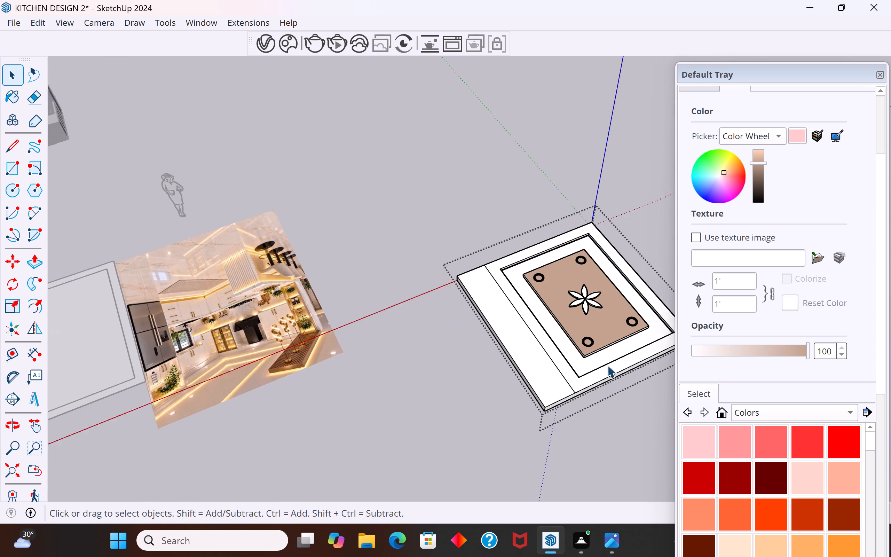
scroll(607, 365, up, 4)
double_click(611, 349)
double_click(627, 348)
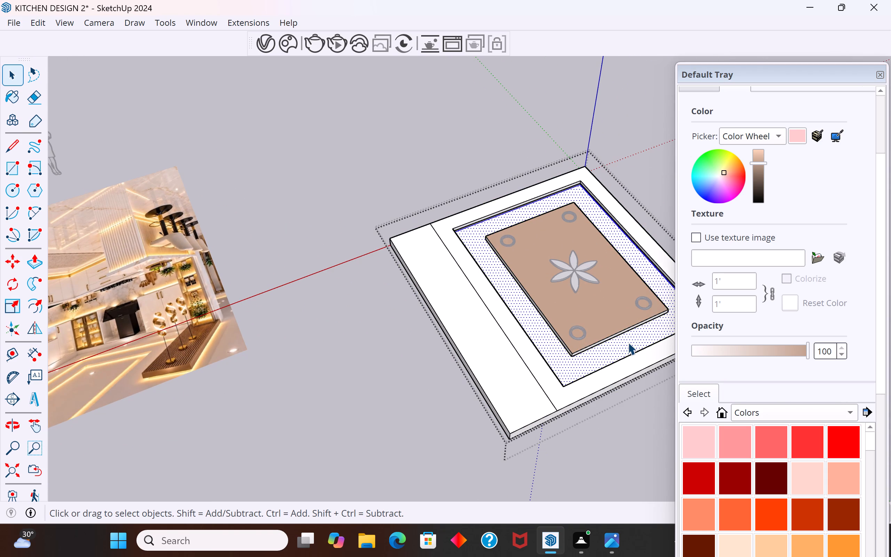
double_click(628, 342)
click(697, 437)
click(628, 358)
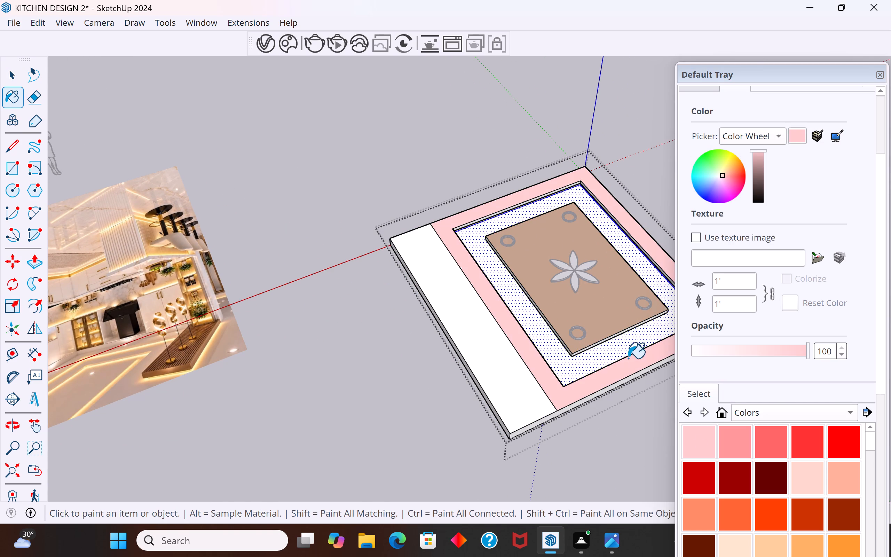
click(619, 353)
Match the pink band and border to a dusky beige sampled from the reference image's floor, and leave the ceiling group.
scroll(558, 343, down, 5)
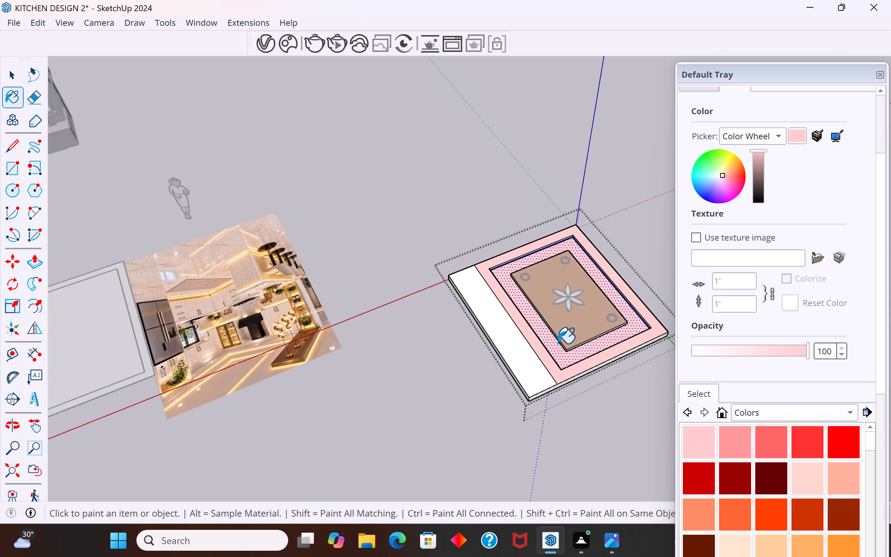
middle_drag(551, 380, 538, 428)
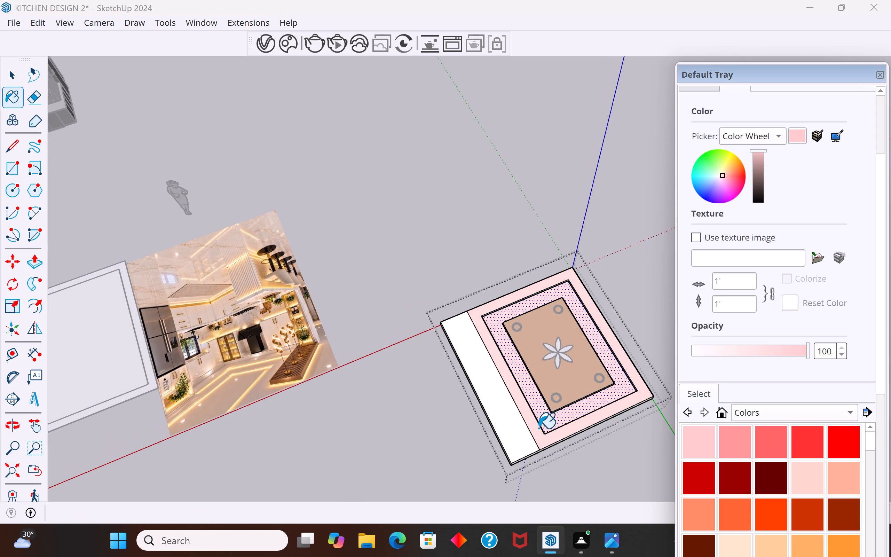
click(835, 135)
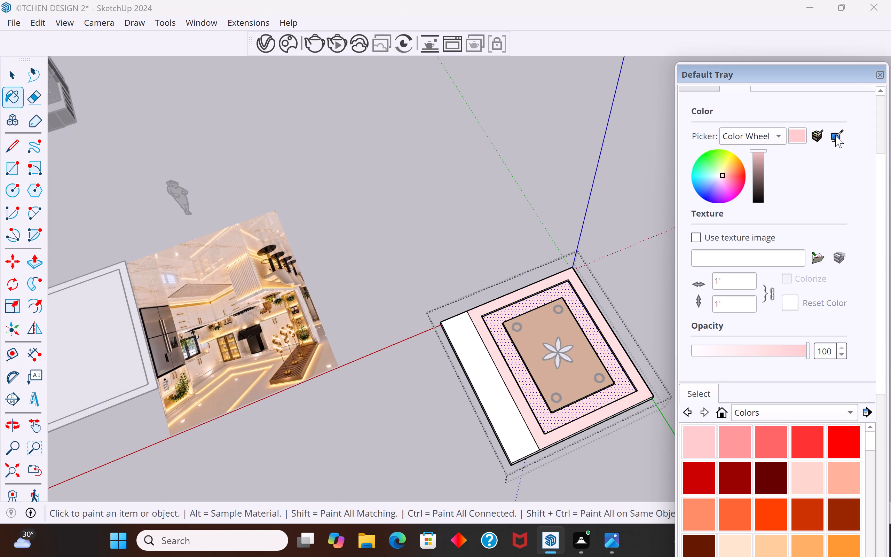
click(251, 397)
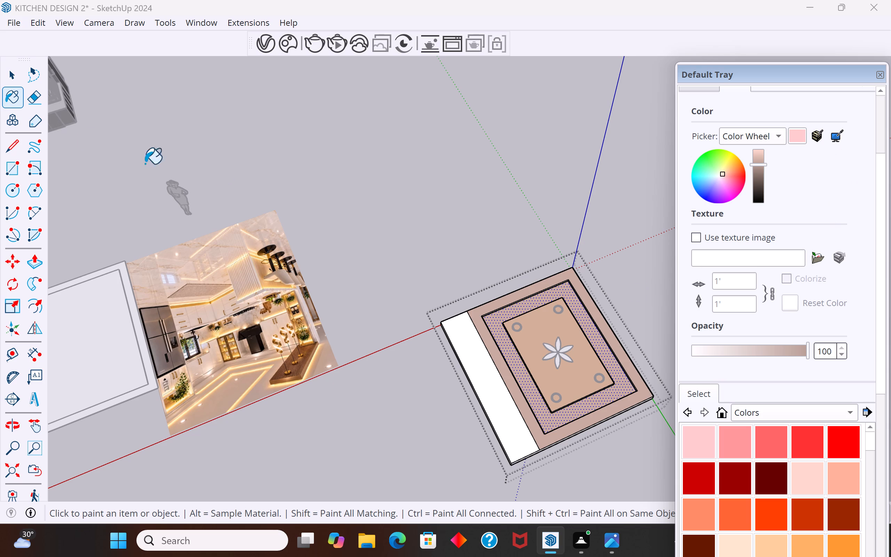
click(13, 74)
click(504, 240)
click(542, 412)
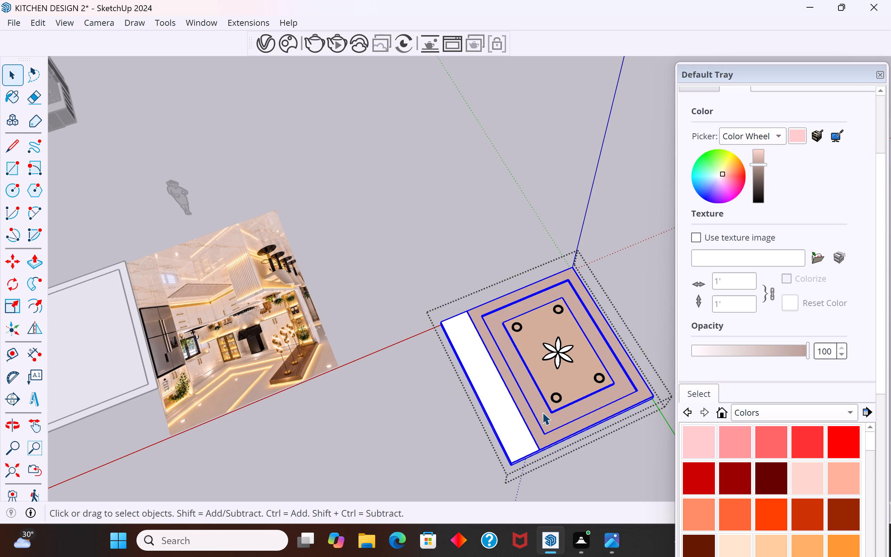
click(395, 405)
Open the ring light near the central panel's corner and push its top face down slightly to make the ring thinner.
scroll(481, 385, up, 4)
scroll(339, 381, down, 5)
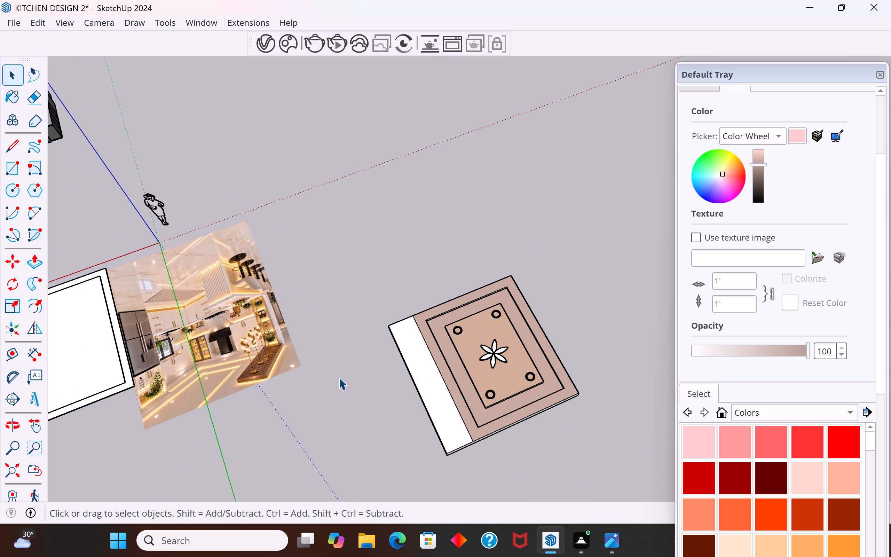
scroll(566, 322, up, 3)
scroll(497, 381, up, 7)
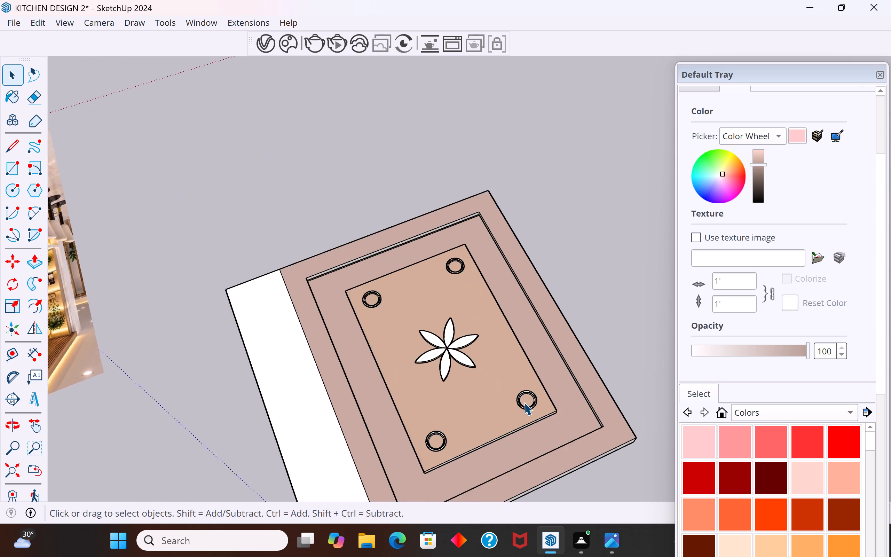
scroll(524, 402, up, 11)
middle_drag(533, 406, 464, 296)
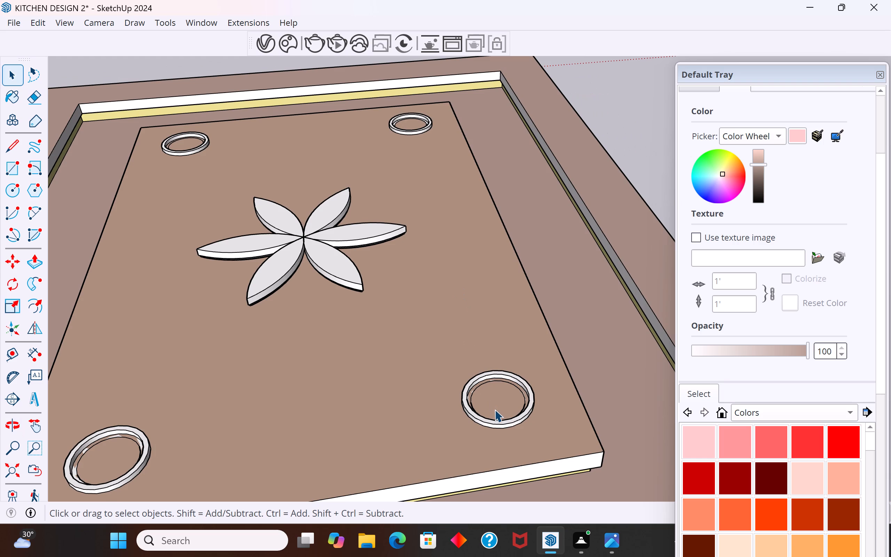
click(495, 409)
double_click(499, 402)
double_click(510, 416)
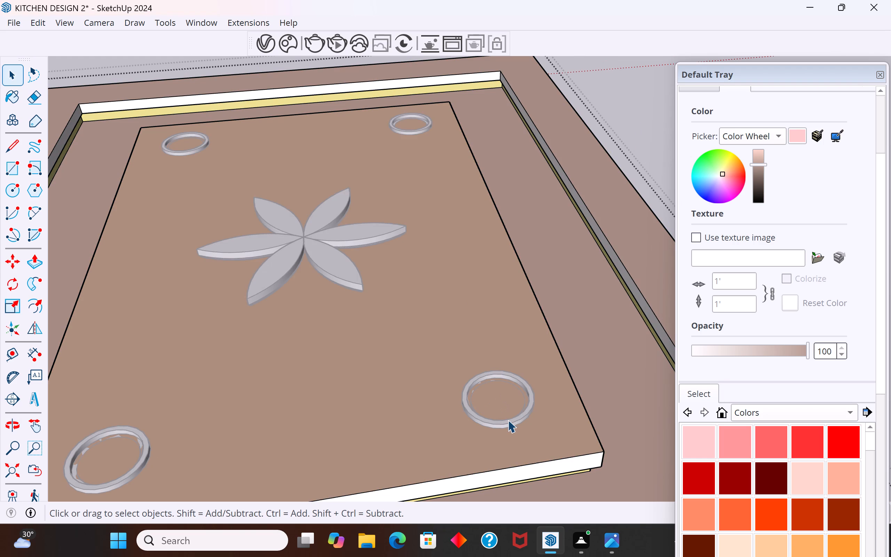
double_click(508, 420)
click(507, 422)
middle_drag(505, 426, 474, 287)
scroll(517, 470, up, 12)
click(569, 390)
click(571, 389)
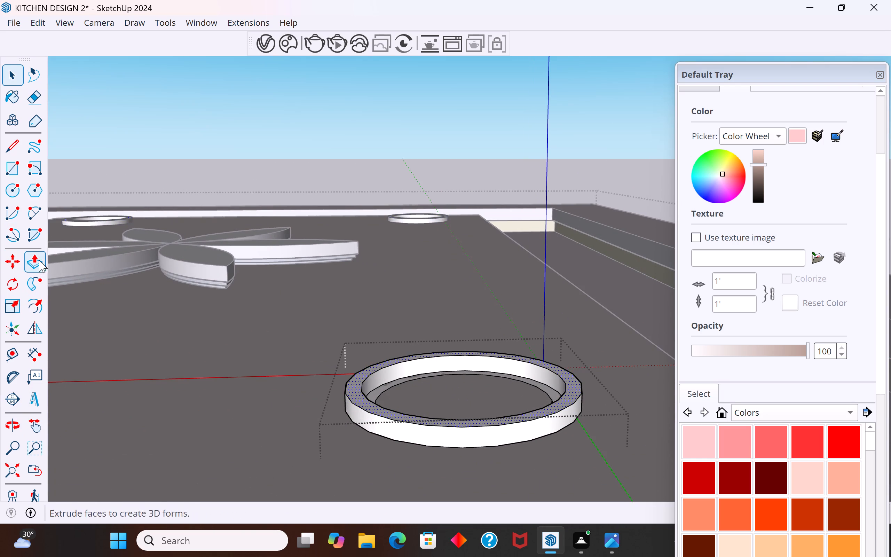
click(39, 260)
click(559, 399)
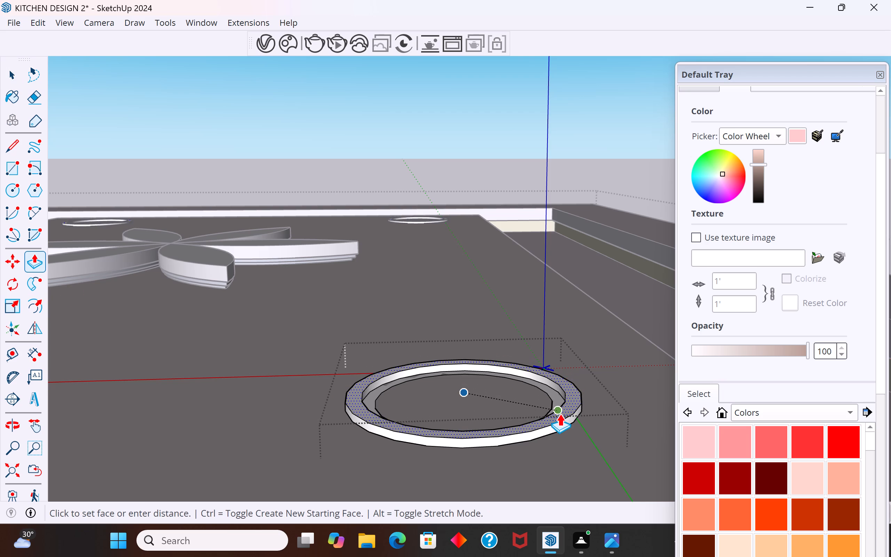
click(560, 413)
scroll(553, 417, down, 4)
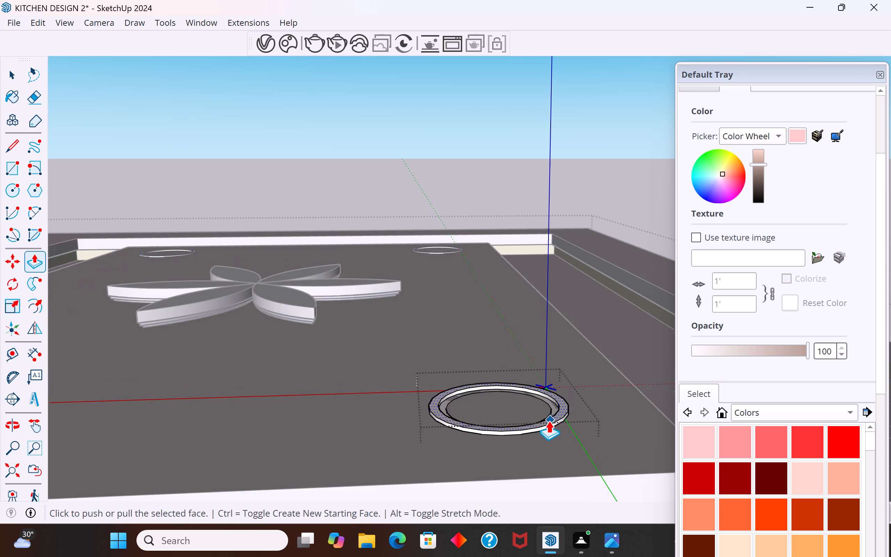
scroll(549, 421, down, 6)
middle_drag(528, 413, 543, 491)
scroll(526, 345, down, 11)
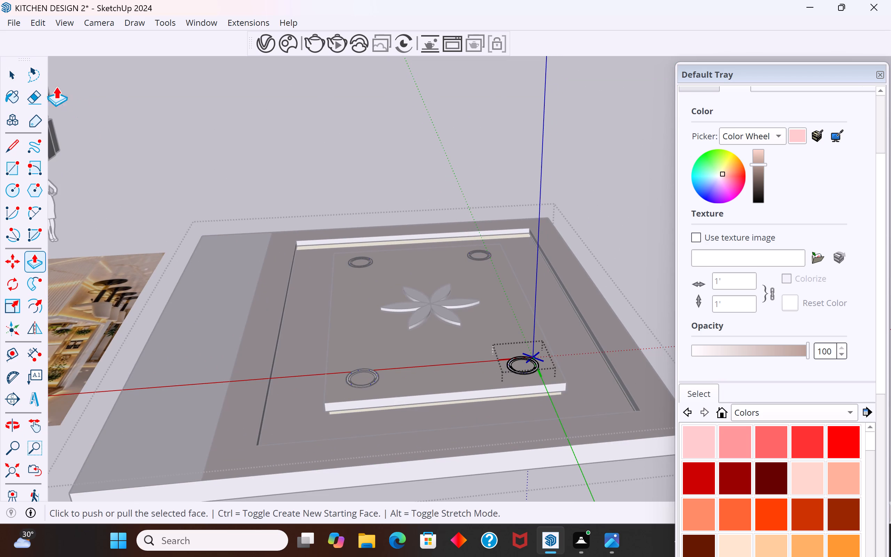
click(14, 75)
click(312, 111)
Paint the plain white strip along the ceiling's edge with light pink Color A01 from the Colors collection.
scroll(416, 270, down, 5)
middle_drag(428, 305, 464, 451)
scroll(469, 270, down, 5)
scroll(478, 225, down, 3)
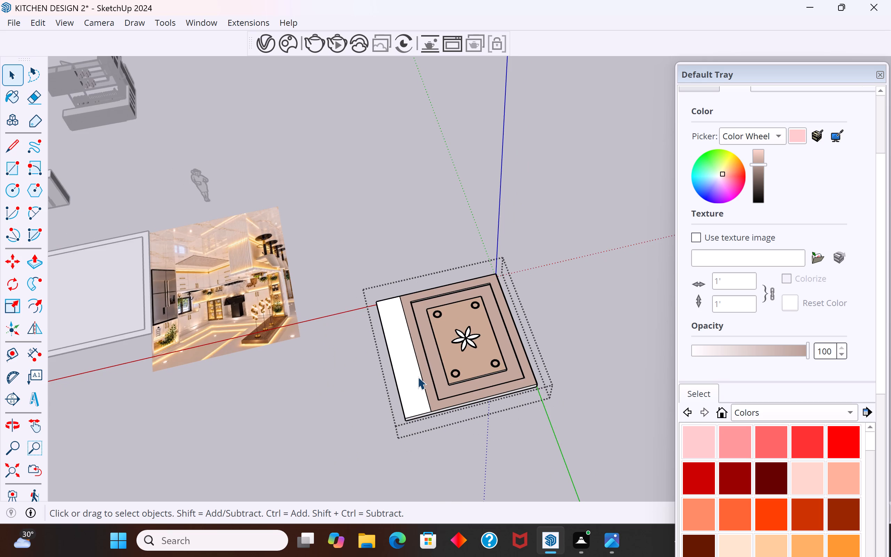
click(407, 390)
double_click(411, 392)
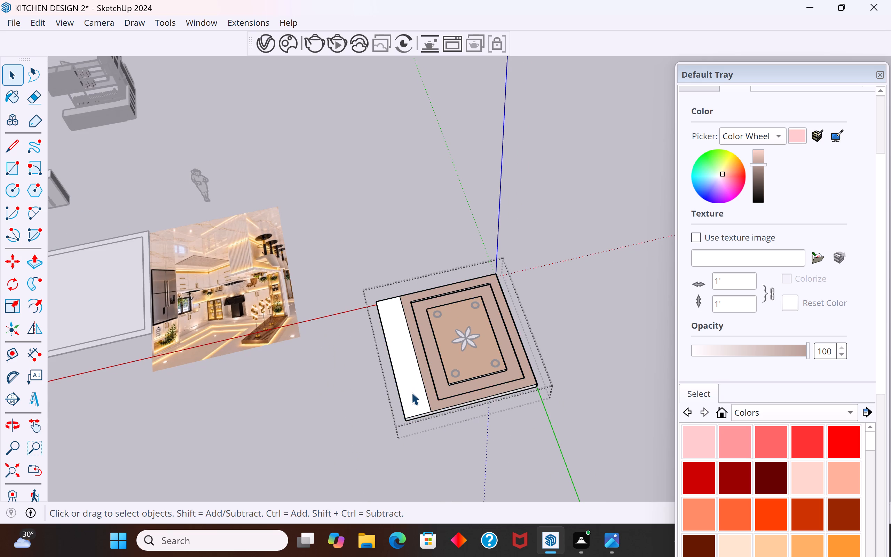
double_click(411, 384)
scroll(411, 384, up, 3)
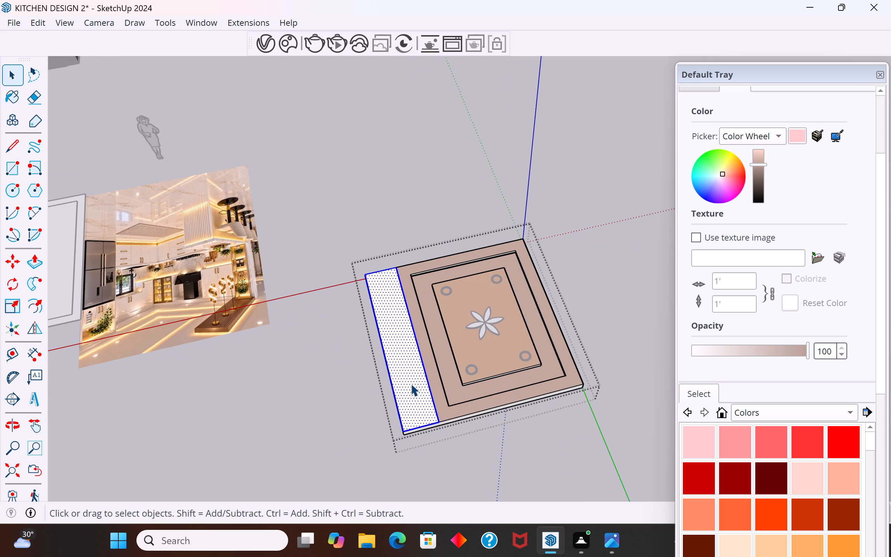
scroll(238, 319, up, 6)
scroll(273, 338, down, 2)
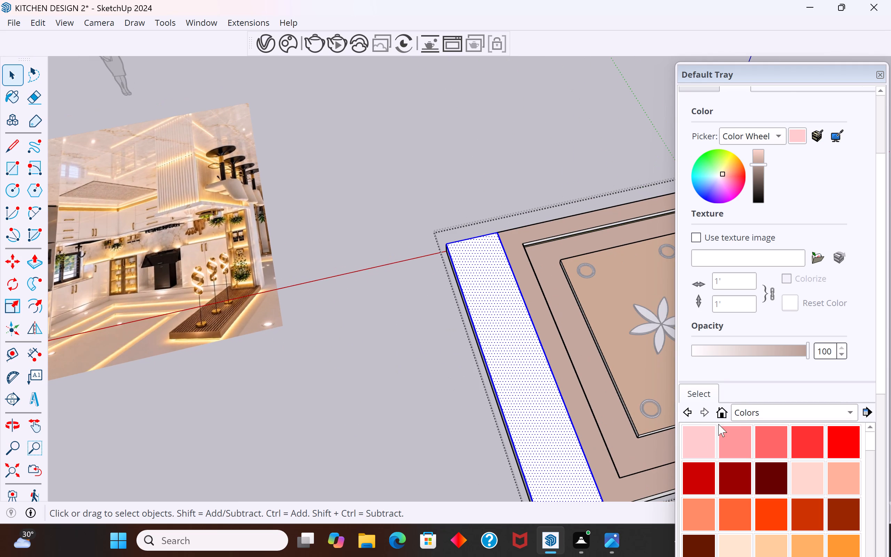
click(696, 438)
click(542, 444)
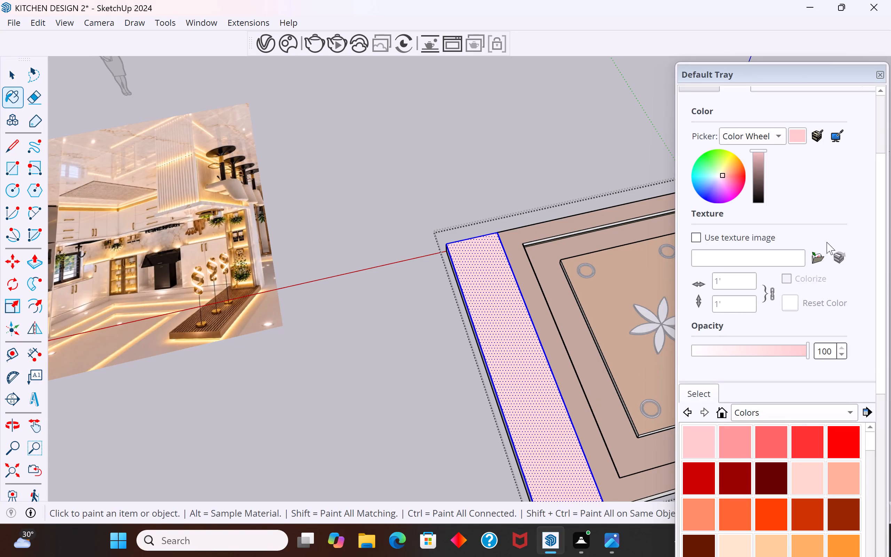
Recolour the edge strip's pink material with a beige sampled from the floor beside the wooden platform in the reference image.
click(838, 136)
click(270, 309)
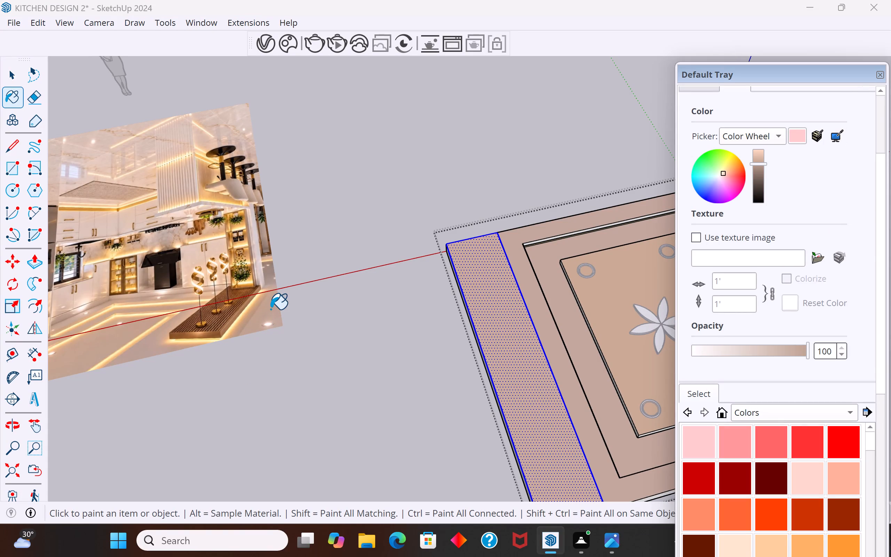
click(15, 76)
click(460, 208)
Examine the painted ceiling with its fan and ring lights from several angles beside the reference image.
scroll(427, 319, down, 8)
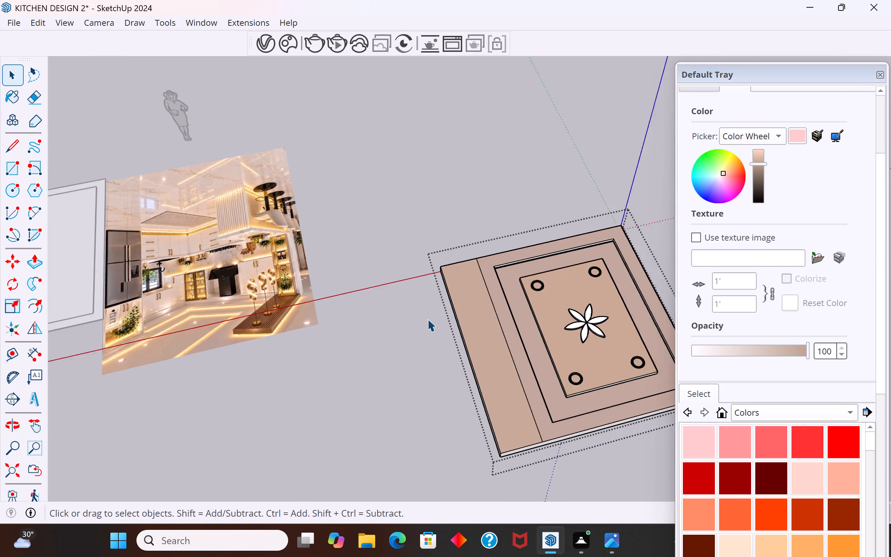
scroll(427, 319, down, 2)
middle_drag(461, 446, 305, 376)
scroll(402, 278, up, 7)
middle_drag(407, 288, 490, 403)
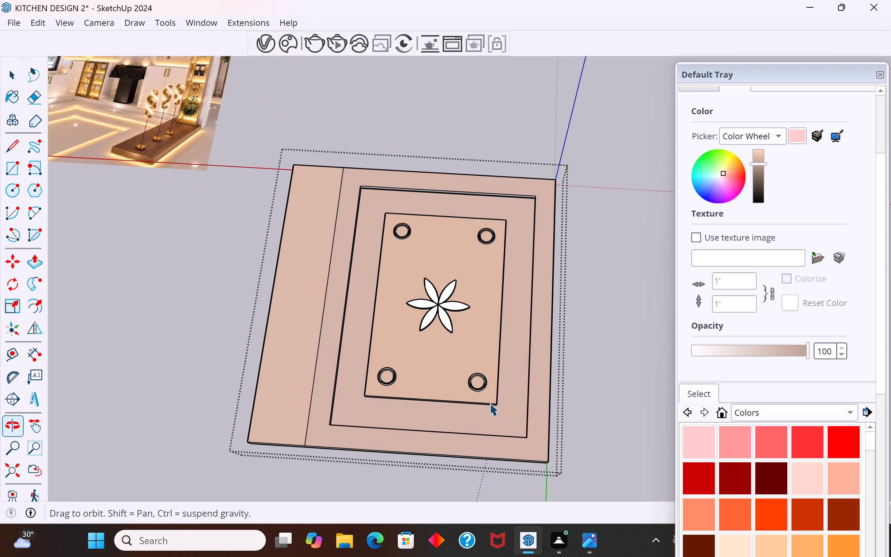
middle_drag(490, 403, 469, 438)
scroll(557, 298, down, 10)
middle_drag(430, 302, 476, 212)
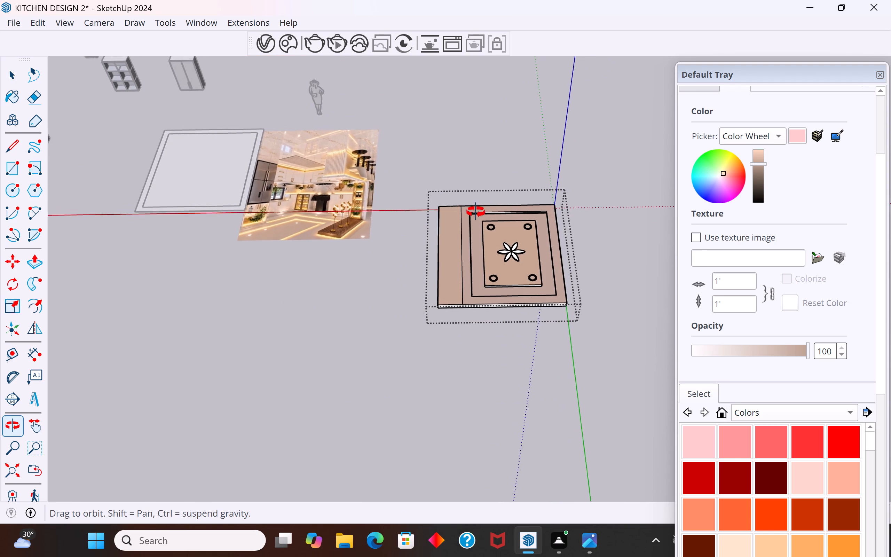
middle_drag(476, 212, 545, 210)
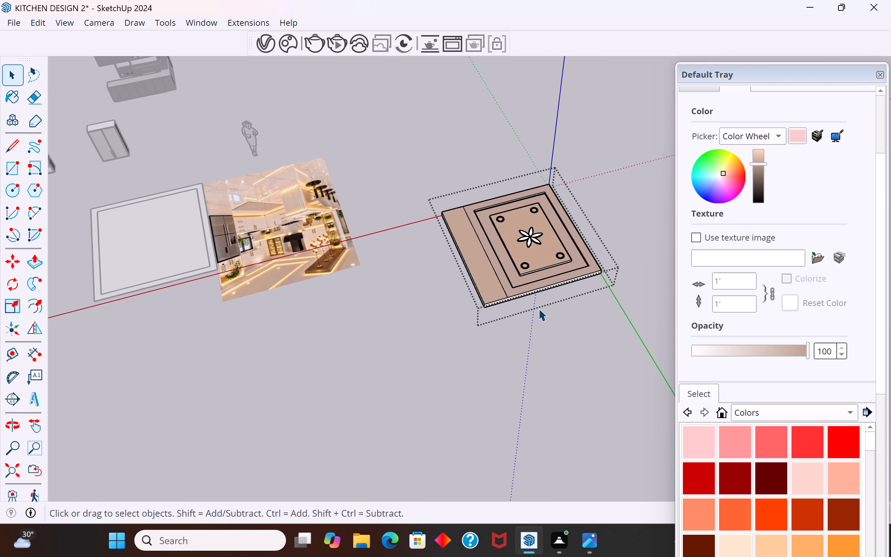
middle_drag(538, 303, 524, 242)
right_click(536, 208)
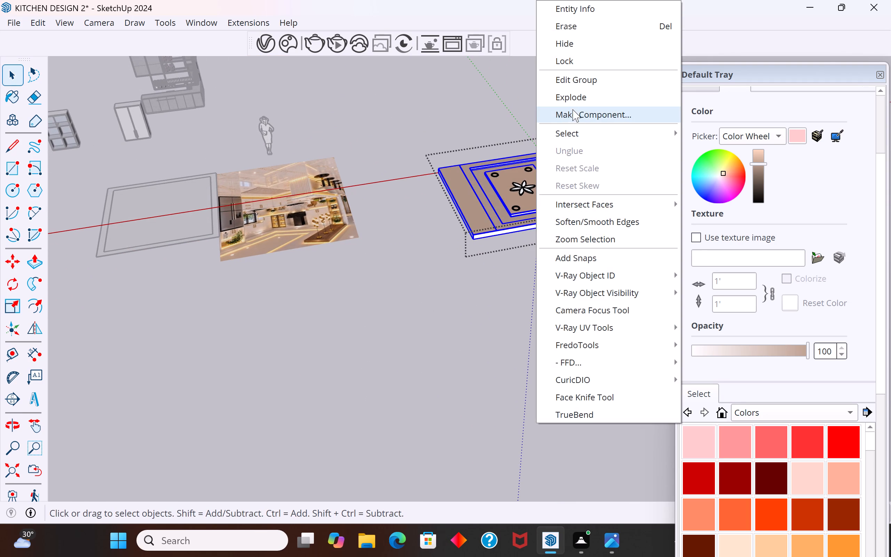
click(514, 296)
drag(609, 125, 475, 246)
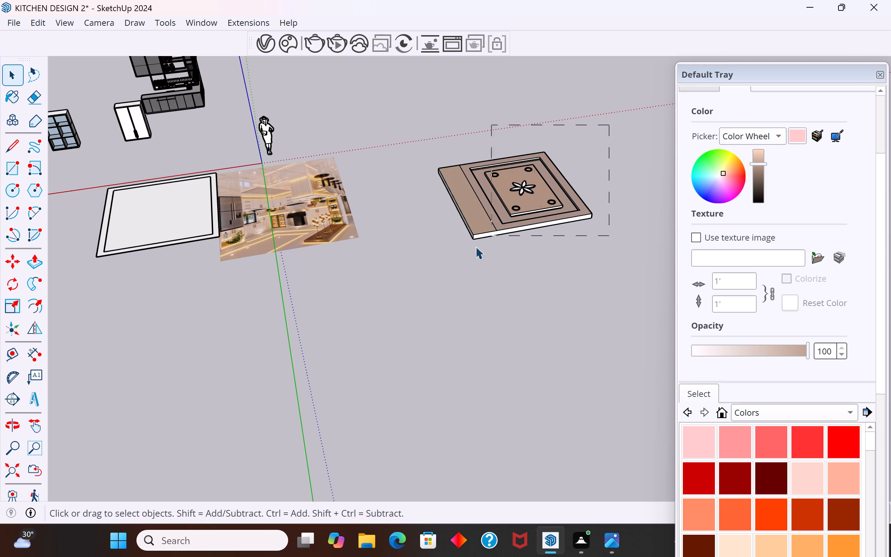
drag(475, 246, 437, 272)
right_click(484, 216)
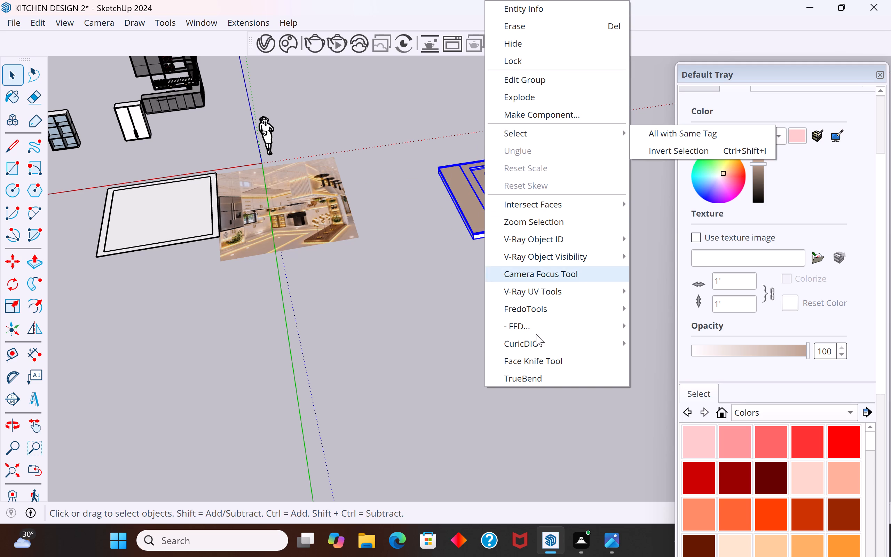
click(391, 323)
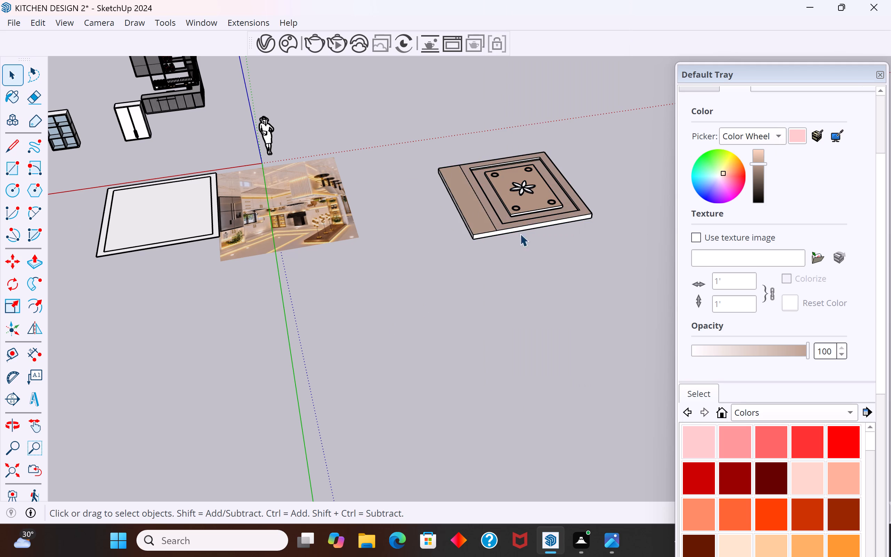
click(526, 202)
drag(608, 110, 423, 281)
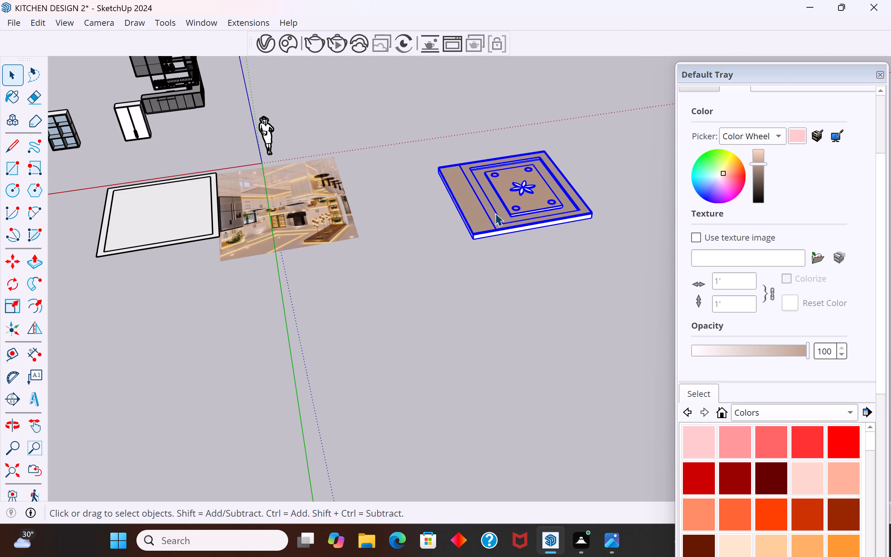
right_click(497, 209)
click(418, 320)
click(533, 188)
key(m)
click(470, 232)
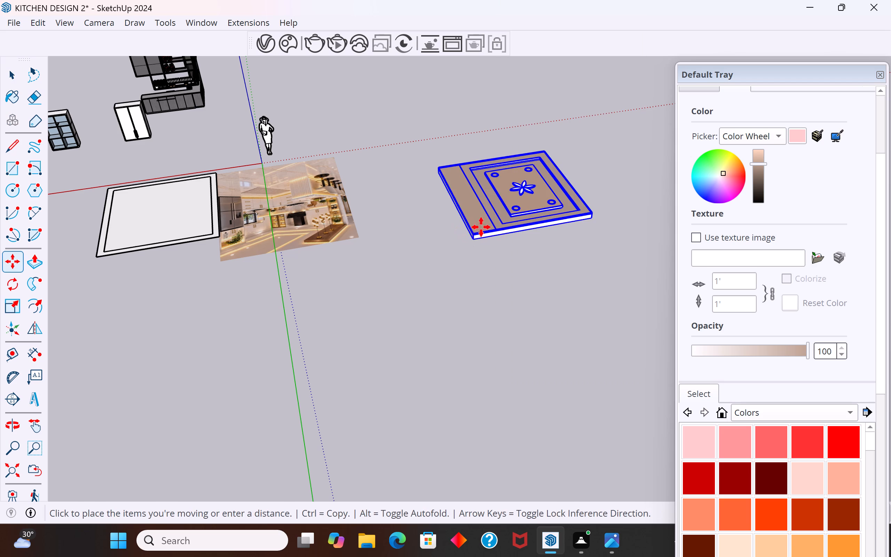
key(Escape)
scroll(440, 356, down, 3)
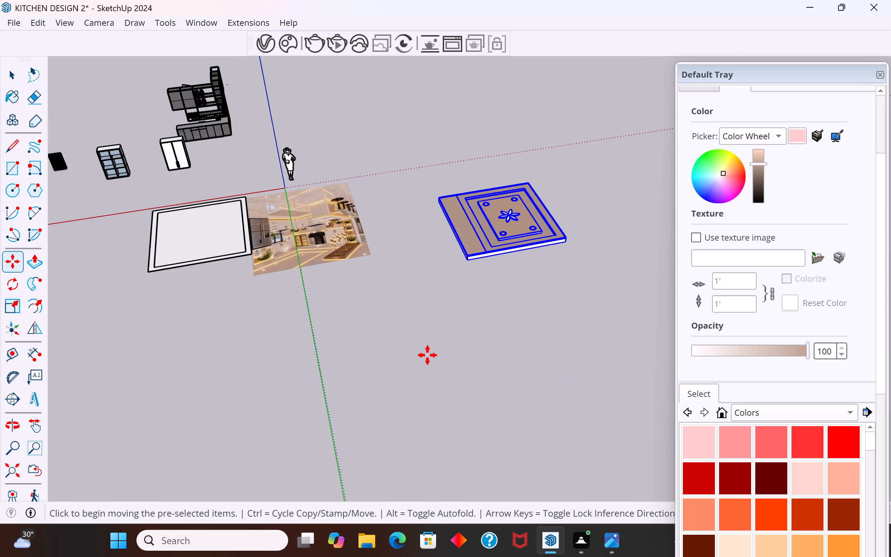
Rotate the flat reference image half a turn about its corner nearest the framed white panel.
click(15, 72)
click(193, 307)
middle_click(377, 285)
click(325, 217)
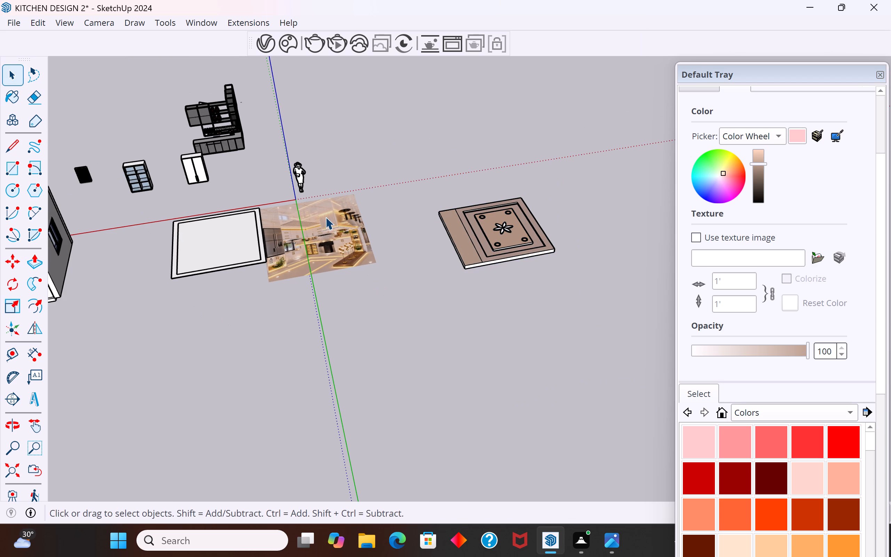
click(10, 288)
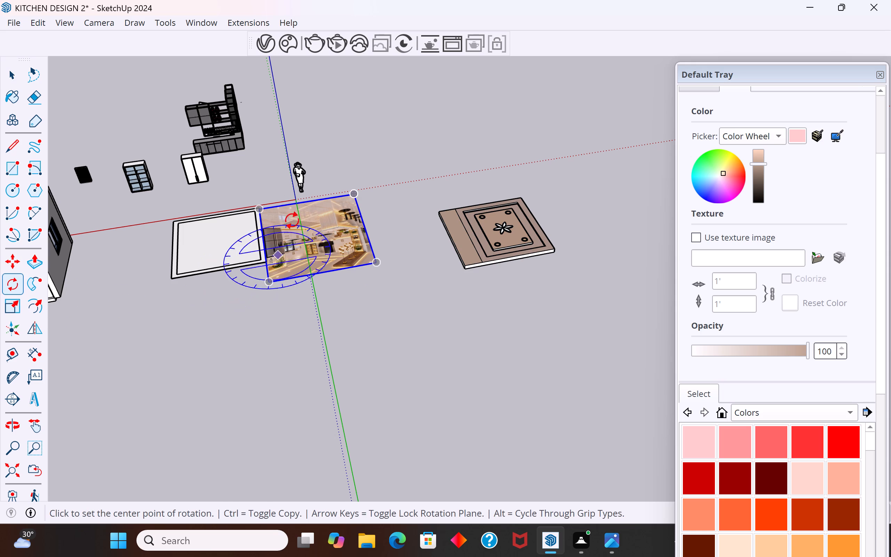
click(269, 280)
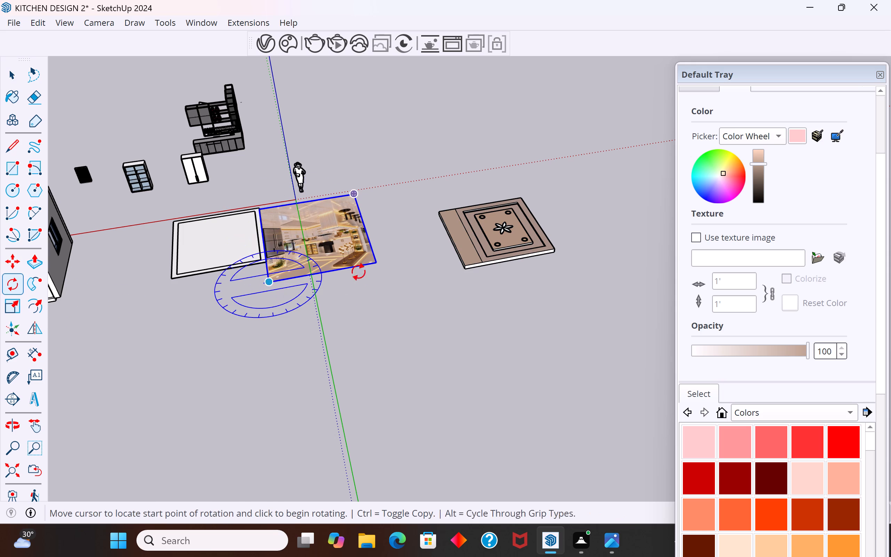
click(397, 256)
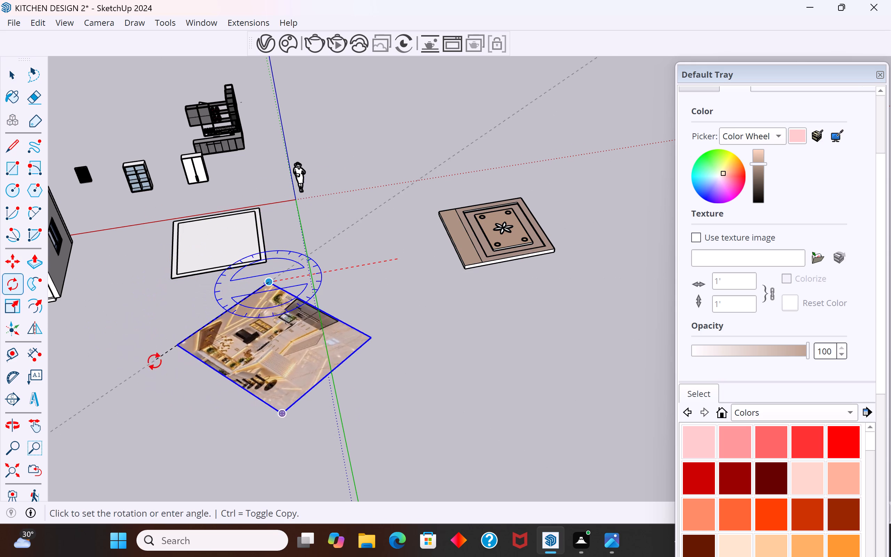
click(117, 316)
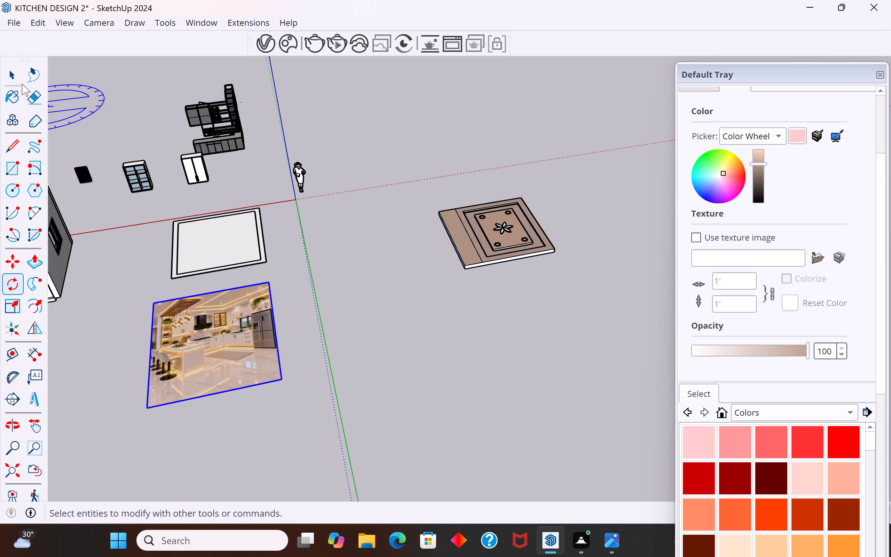
click(20, 78)
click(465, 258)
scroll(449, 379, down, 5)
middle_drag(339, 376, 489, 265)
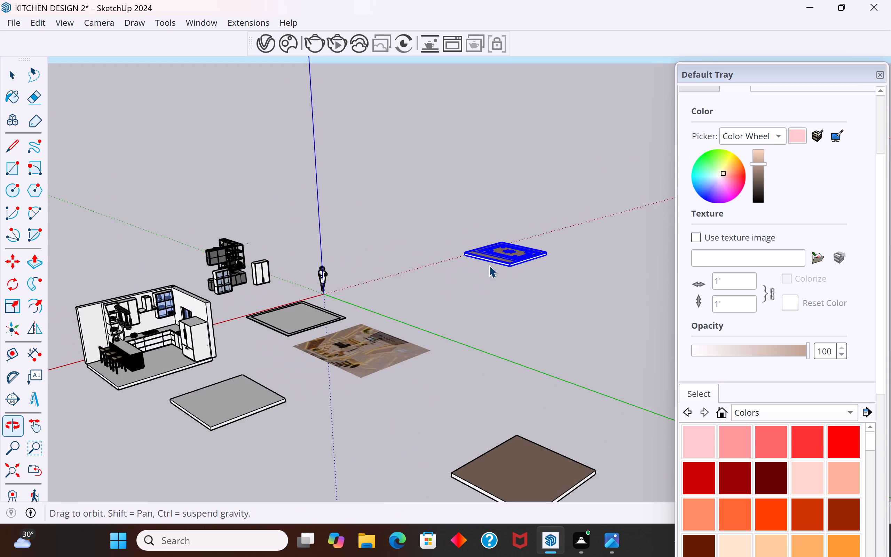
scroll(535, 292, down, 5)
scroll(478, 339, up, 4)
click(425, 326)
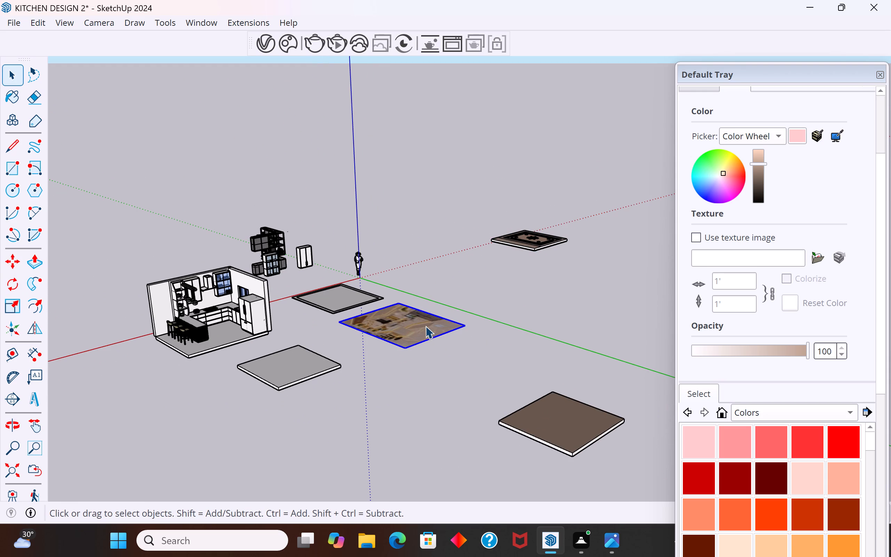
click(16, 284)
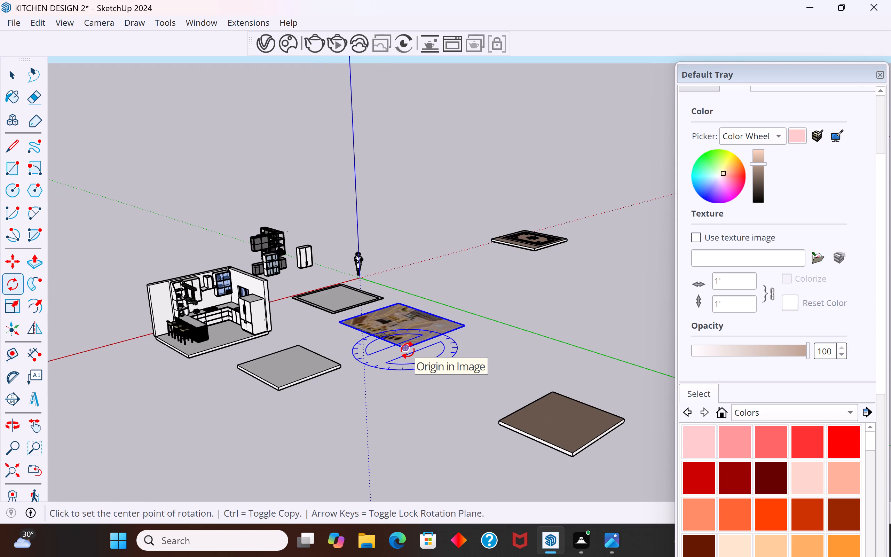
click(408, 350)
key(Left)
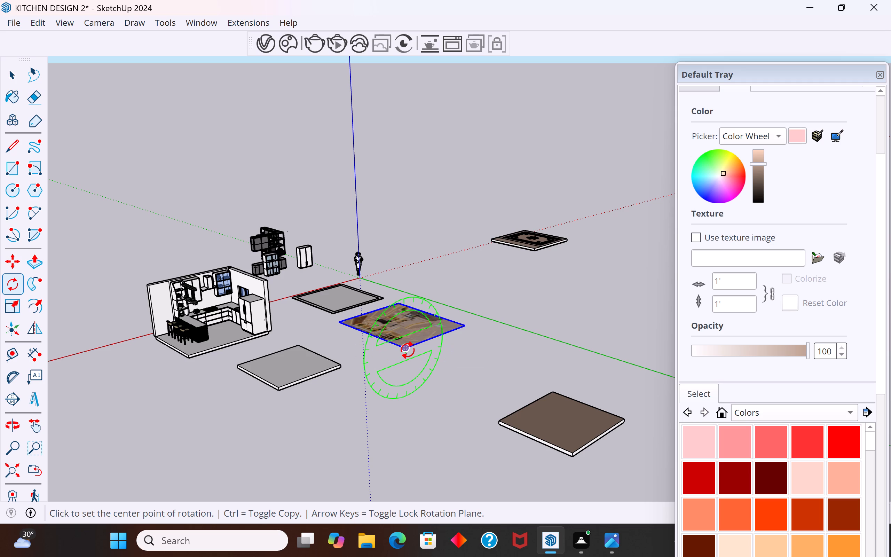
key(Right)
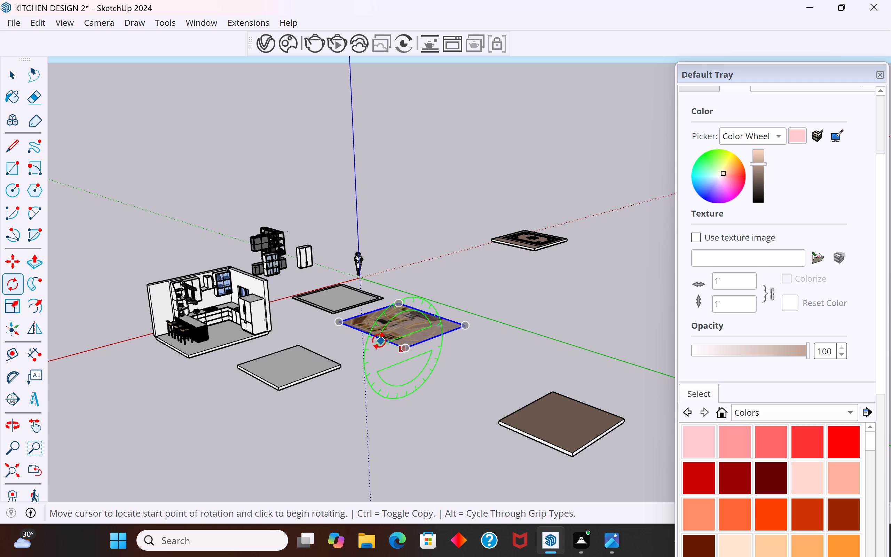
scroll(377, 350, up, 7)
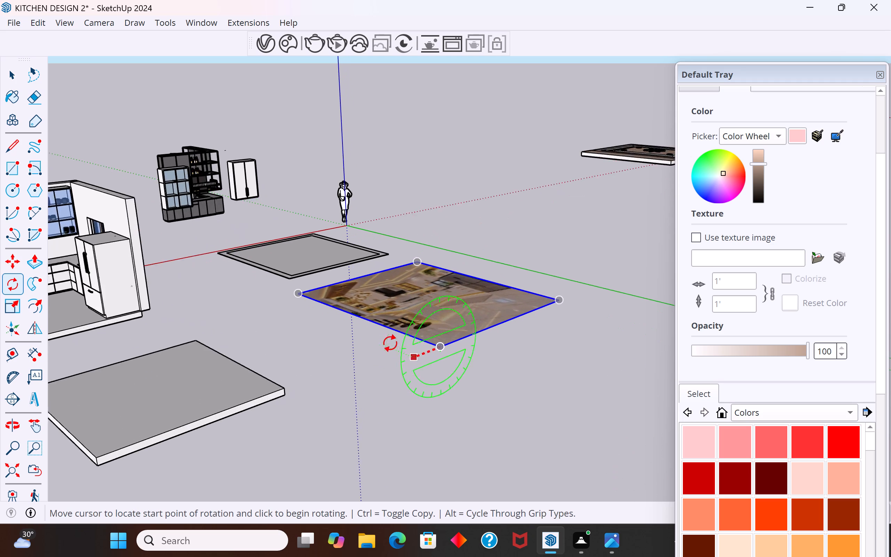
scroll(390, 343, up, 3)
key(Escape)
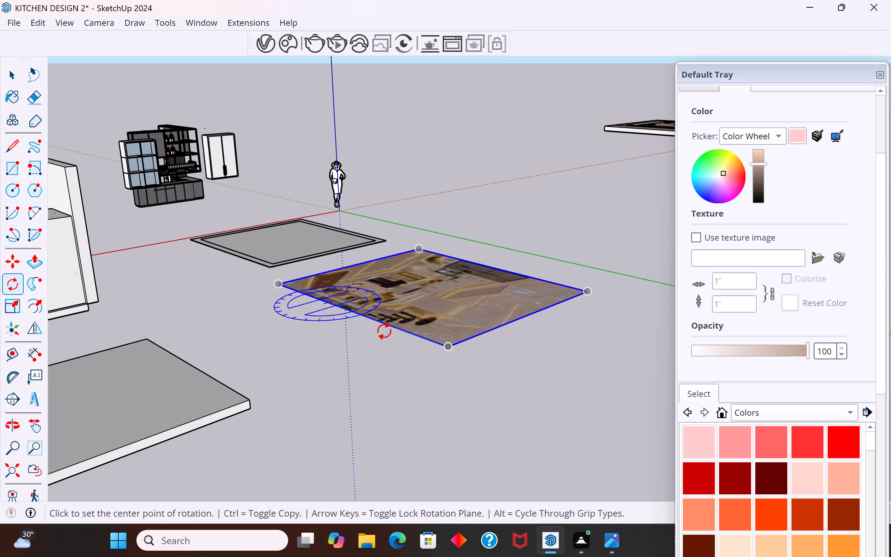
Rotate the reference image about the red axis, pivoting on its lower corner beside the fridge, to stand it up from the ground.
scroll(481, 356, down, 1)
middle_drag(475, 358, 295, 483)
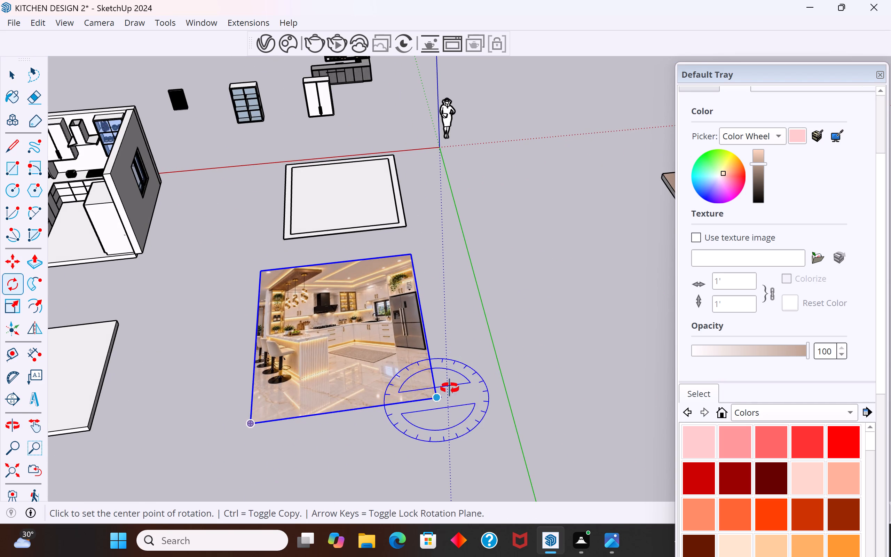
middle_drag(450, 388, 263, 398)
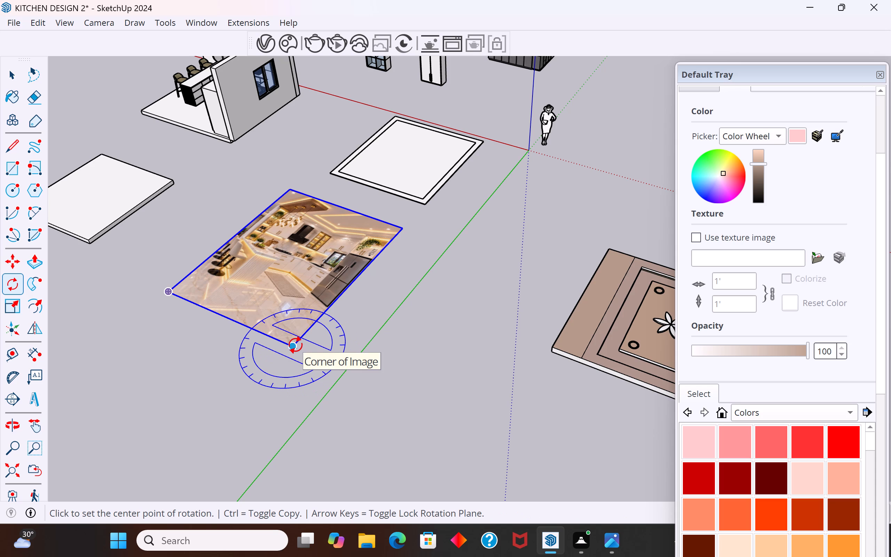
key(Right)
click(298, 345)
click(410, 220)
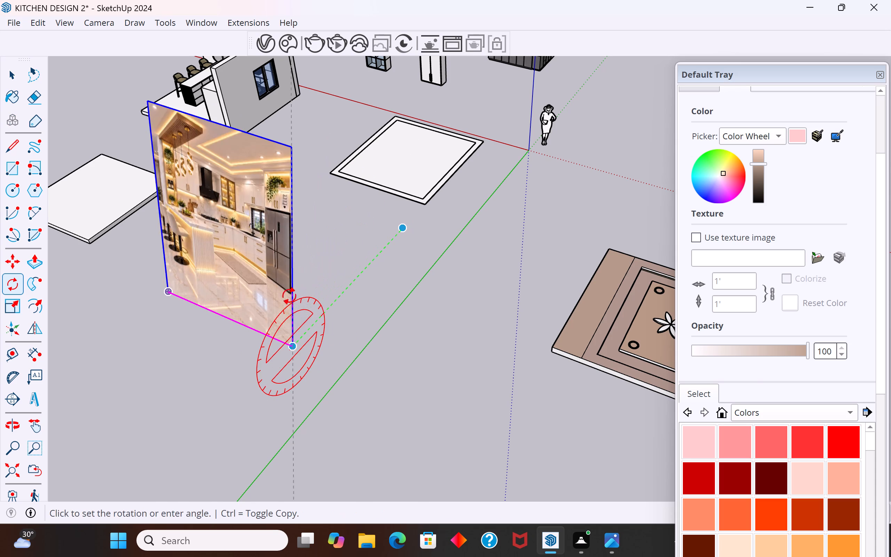
click(287, 316)
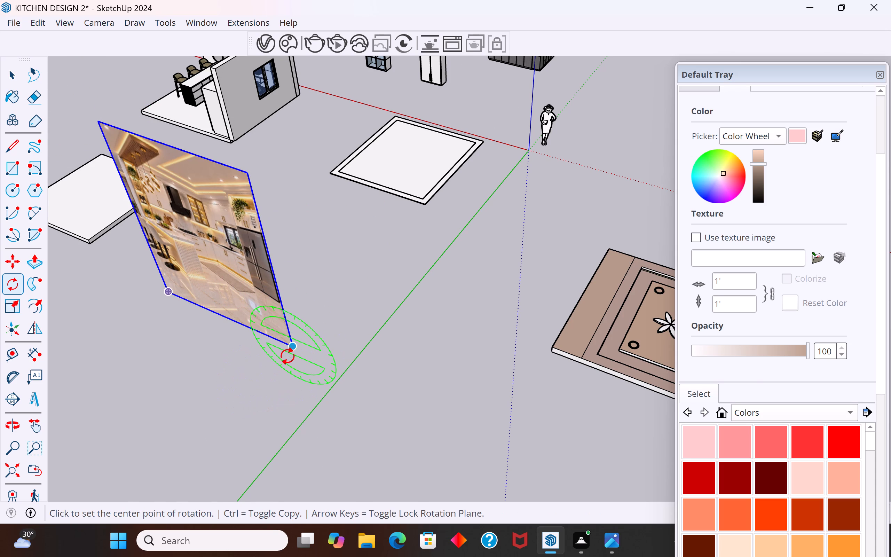
Turn the raised reference image about the vertical axis at its lower corner so its picture side faces the kitchen model.
click(280, 359)
click(240, 410)
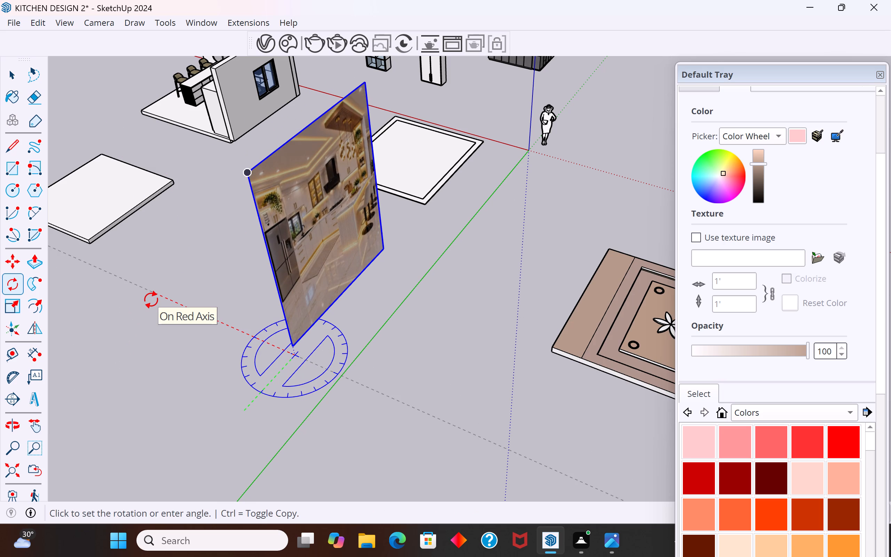
scroll(236, 415, down, 4)
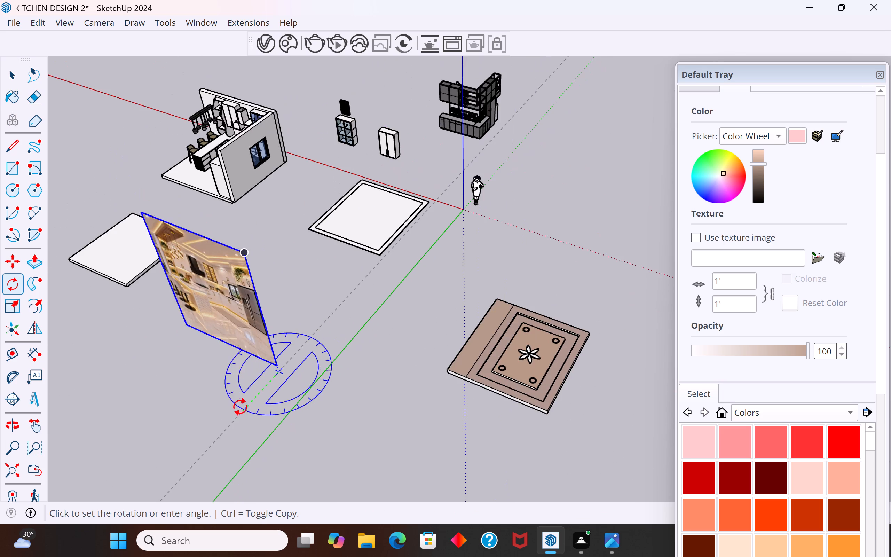
scroll(377, 367, down, 4)
middle_drag(377, 367, 582, 304)
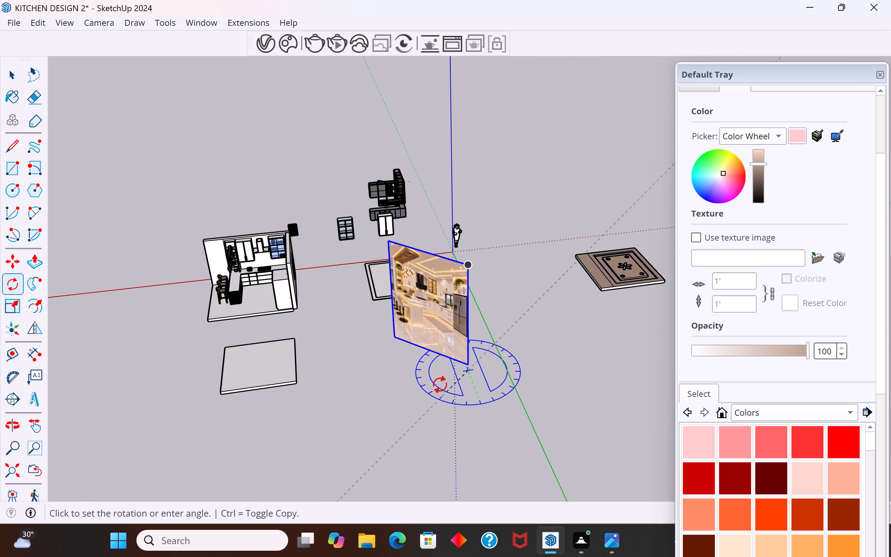
click(424, 379)
click(22, 77)
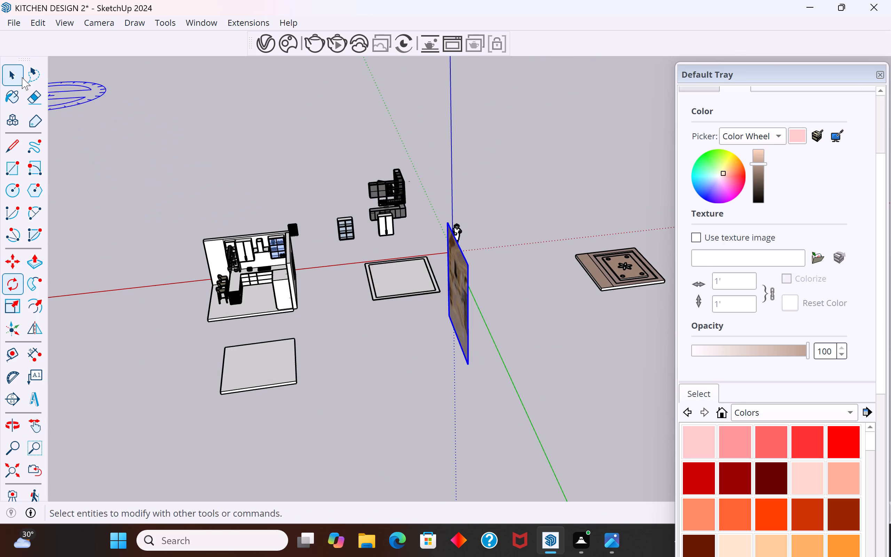
click(179, 156)
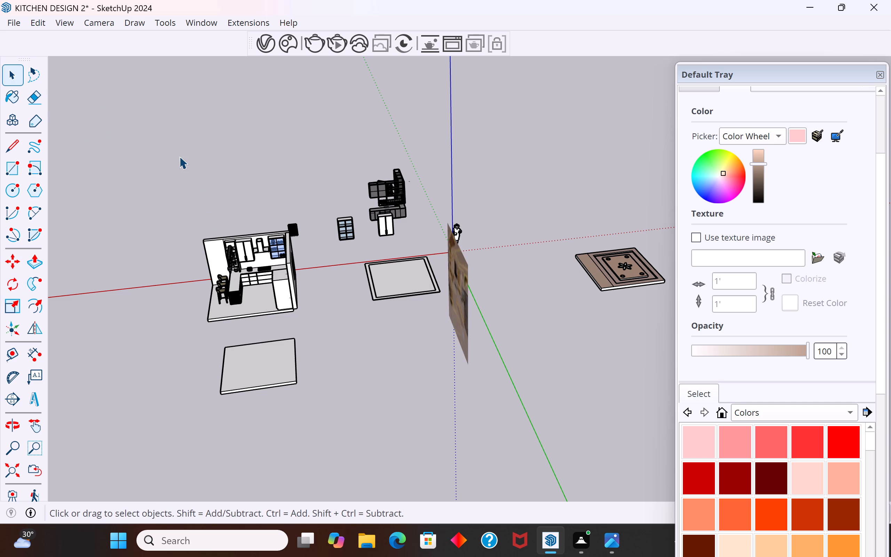
click(191, 138)
Examine the raised reference image up close, checking the ceiling lighting, cabinets, walls and fridge finishes.
middle_drag(235, 327, 396, 233)
scroll(305, 294, down, 4)
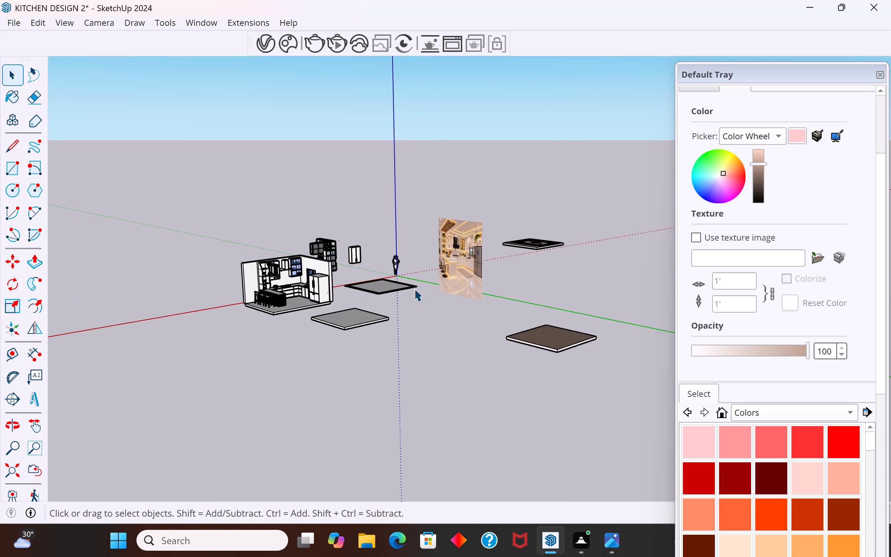
scroll(494, 279, up, 11)
middle_drag(427, 285, 562, 318)
scroll(562, 318, up, 1)
scroll(315, 262, down, 5)
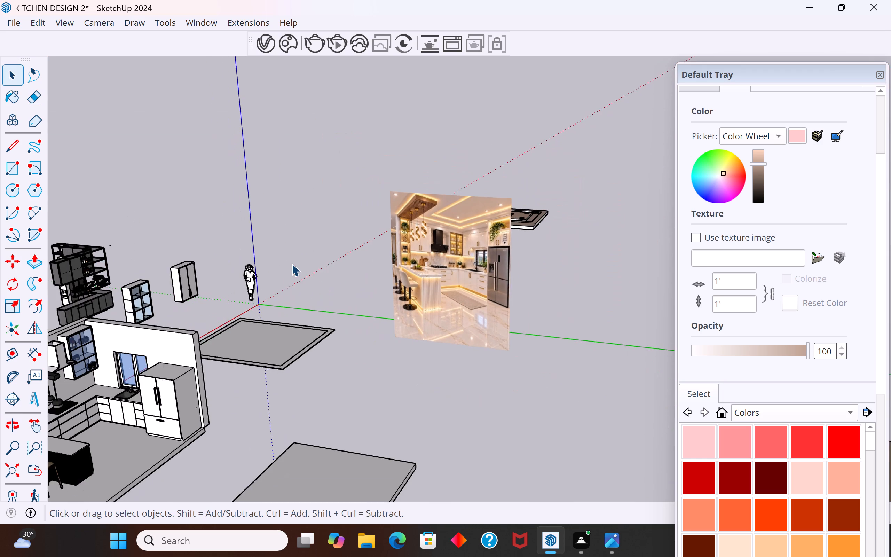
scroll(570, 274, up, 3)
scroll(449, 248, up, 8)
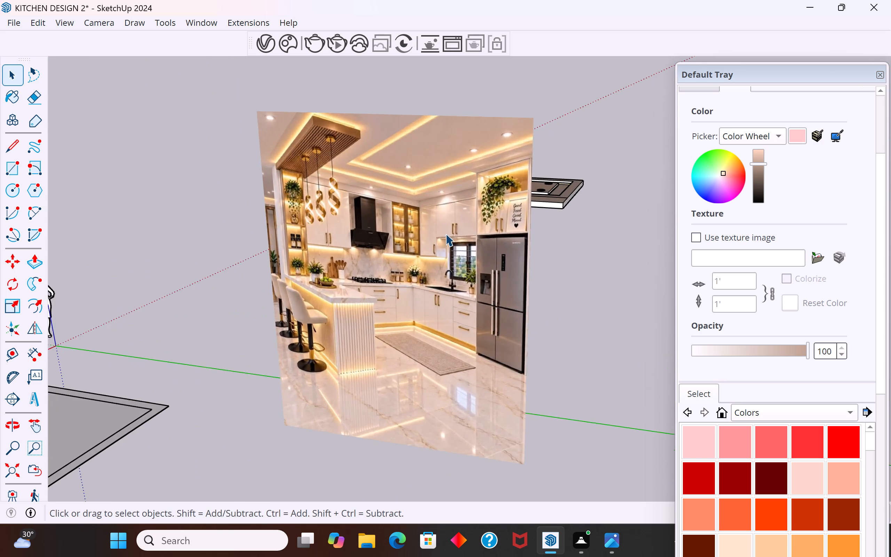
scroll(445, 234, up, 3)
middle_drag(455, 259, 427, 242)
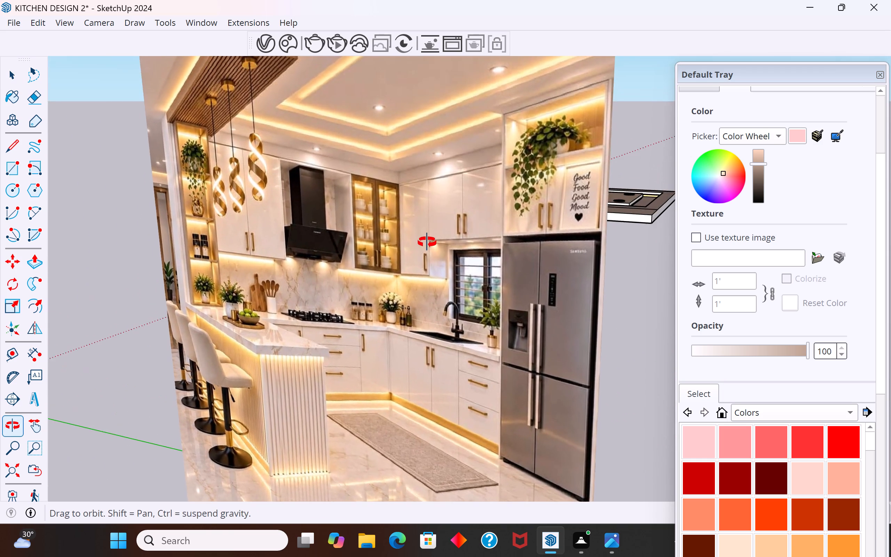
middle_drag(427, 242, 509, 269)
scroll(522, 306, down, 4)
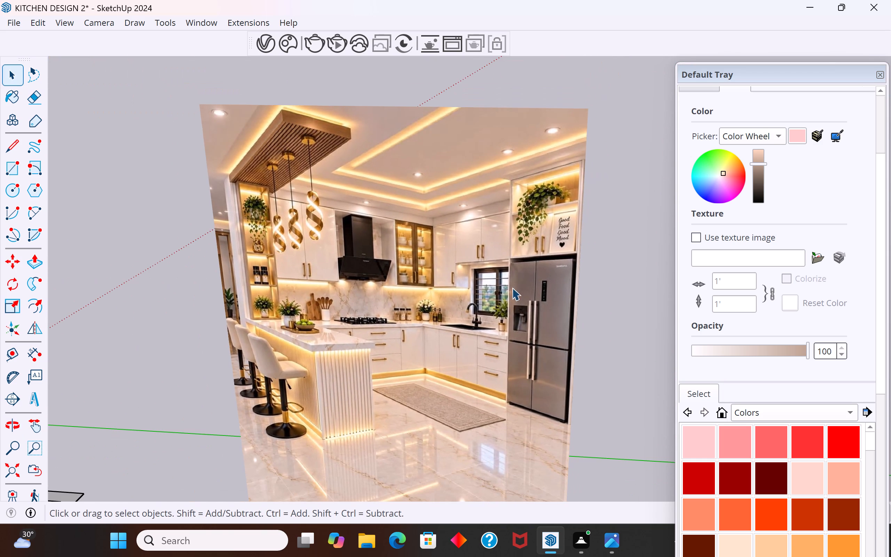
scroll(518, 277, down, 4)
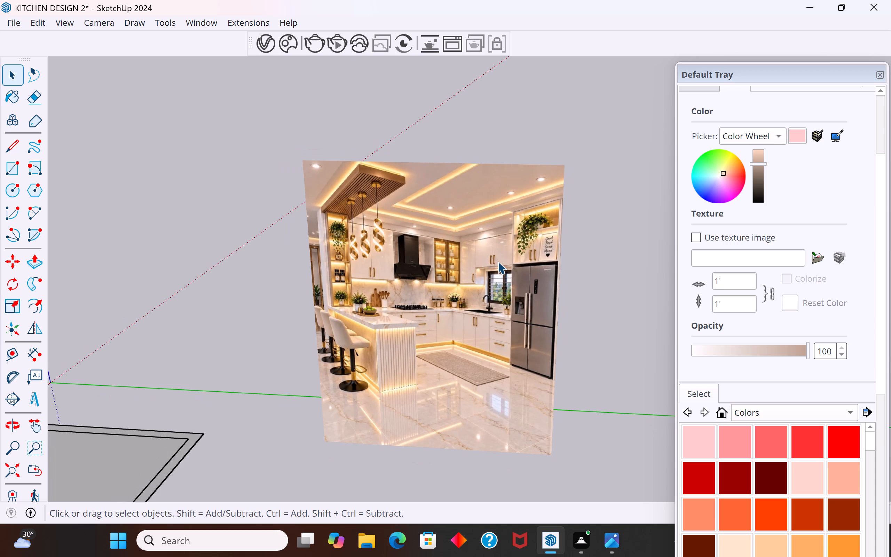
scroll(498, 281, up, 10)
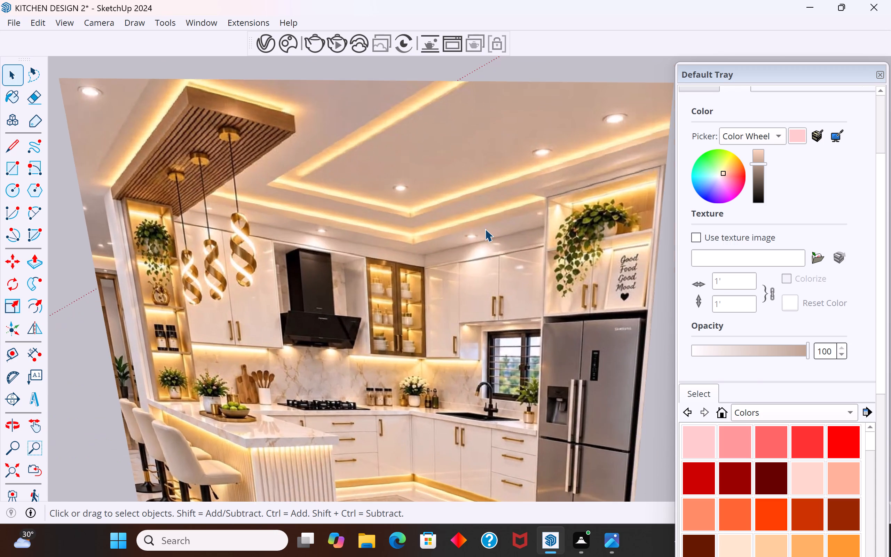
scroll(485, 229, up, 2)
scroll(474, 292, down, 12)
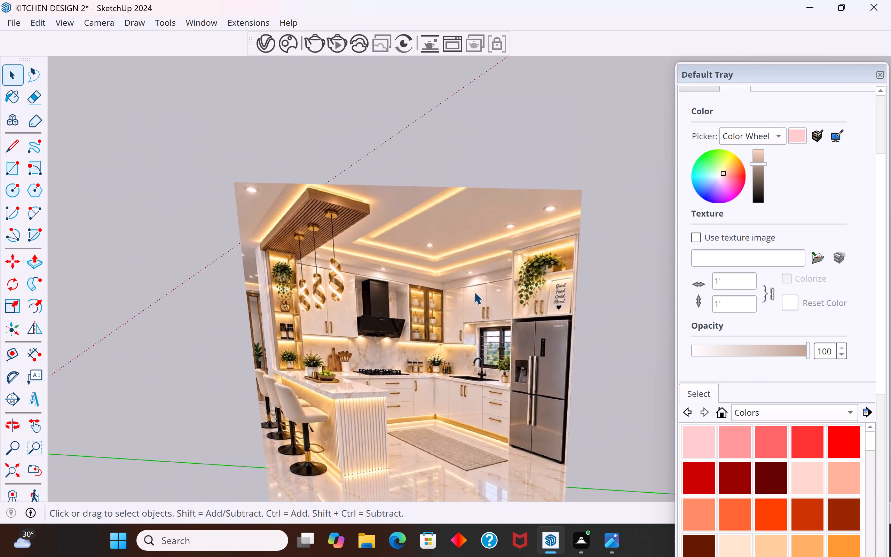
scroll(474, 292, down, 10)
scroll(431, 292, down, 3)
Paint the wall face behind the range hood with the lightest pink swatch from the Colors collection.
scroll(234, 452, up, 9)
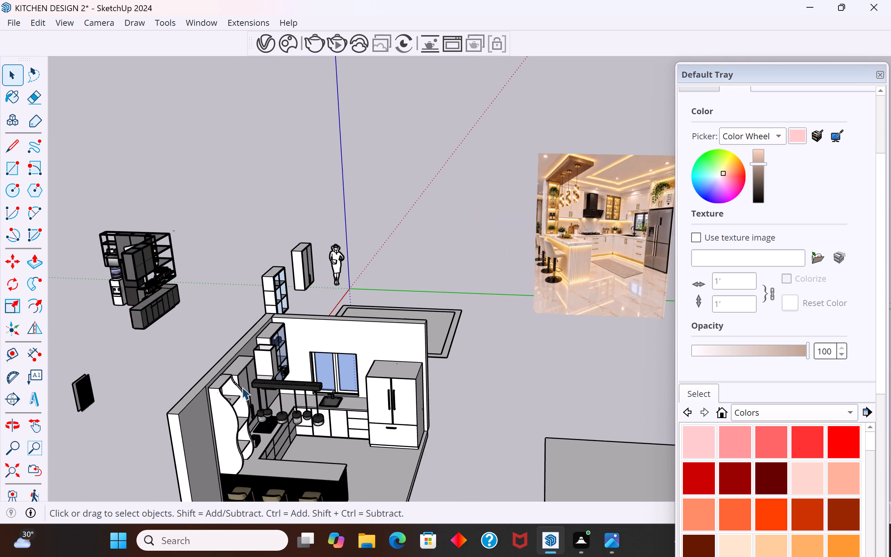
middle_drag(291, 373, 174, 306)
scroll(266, 370, up, 4)
double_click(261, 362)
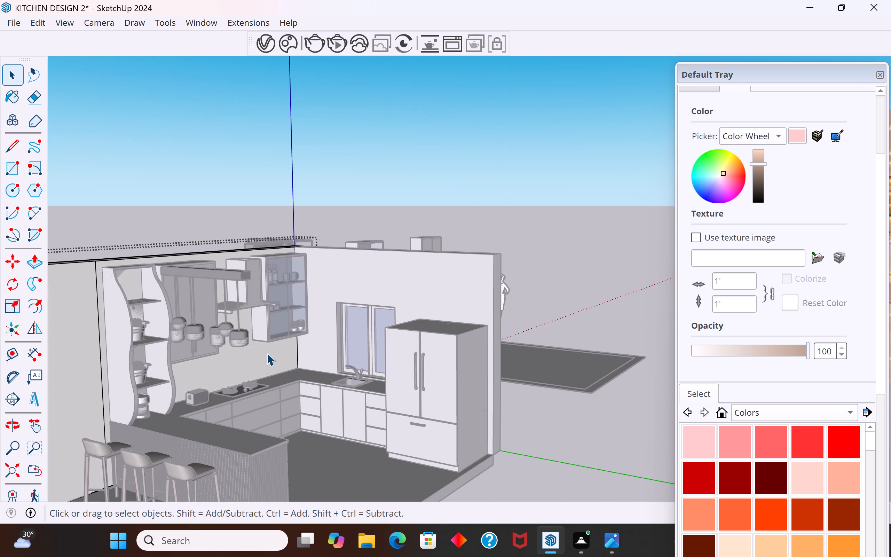
double_click(267, 353)
click(279, 357)
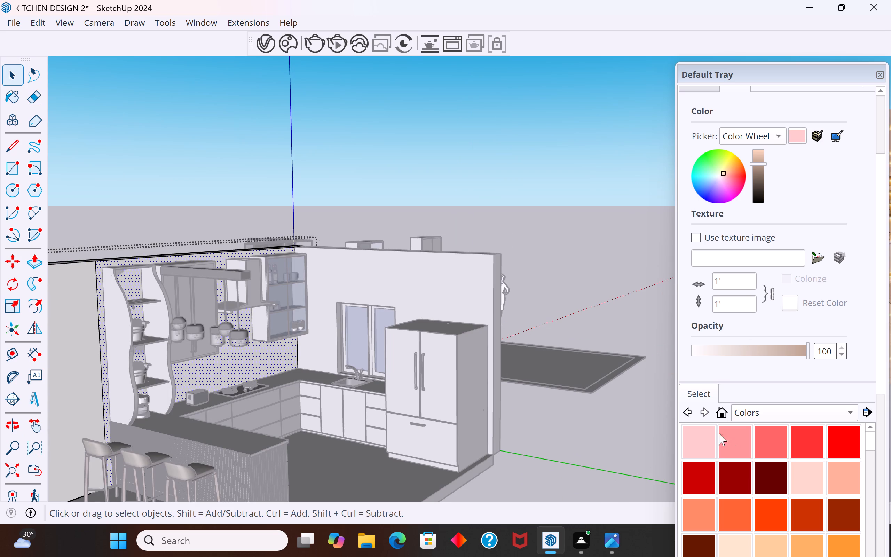
click(688, 445)
click(230, 375)
click(326, 352)
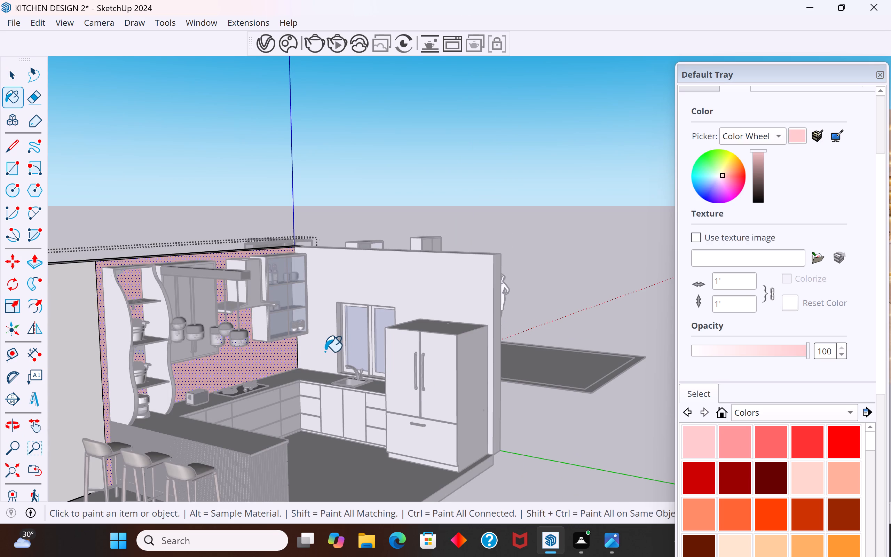
click(13, 78)
Paint the inner face of the window wall with the same light pink swatch.
double_click(341, 273)
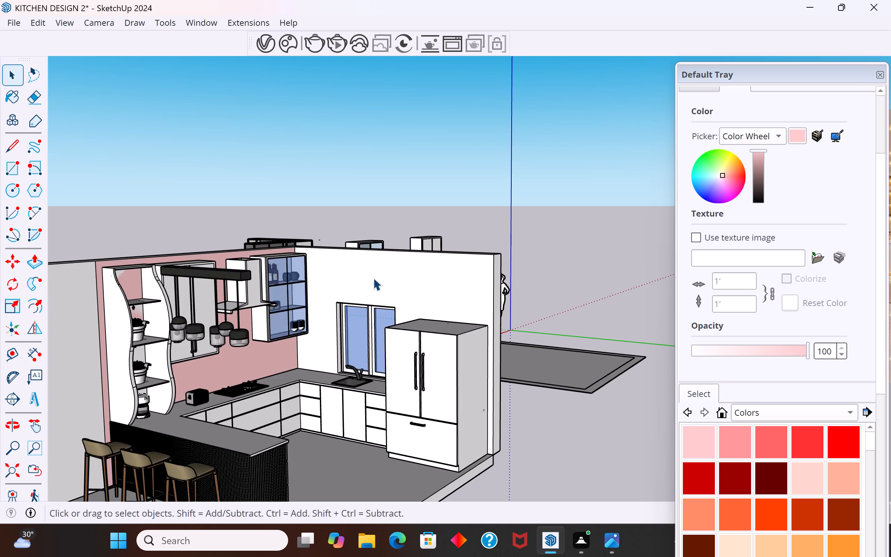
double_click(373, 278)
double_click(373, 278)
double_click(398, 273)
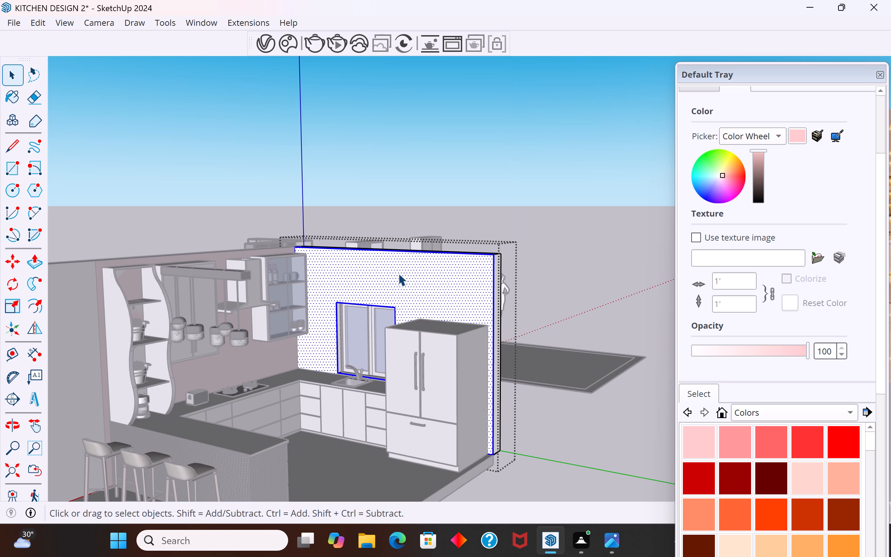
click(710, 449)
click(438, 313)
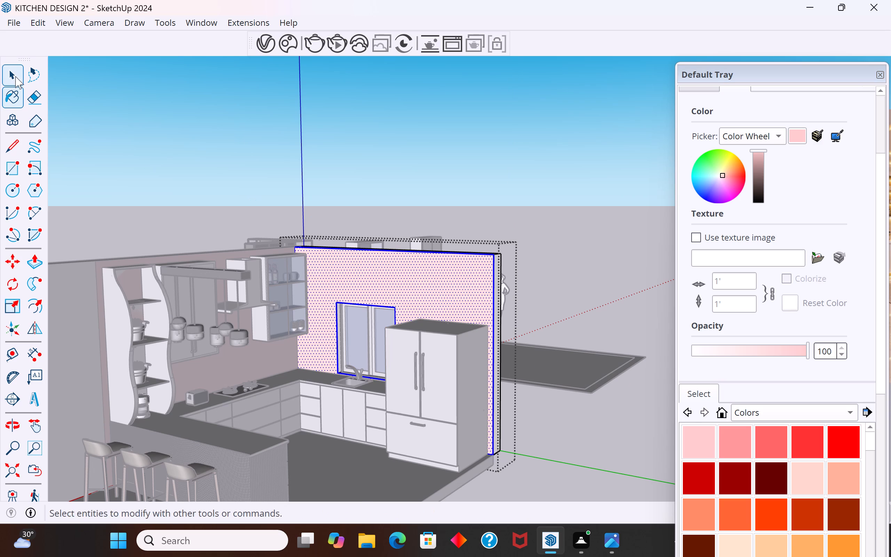
click(15, 75)
click(119, 135)
Recolour the pink wall material by matching it to a warm beige tone sampled on screen from the reference image.
scroll(302, 307, down, 6)
middle_drag(306, 318, 349, 378)
click(508, 236)
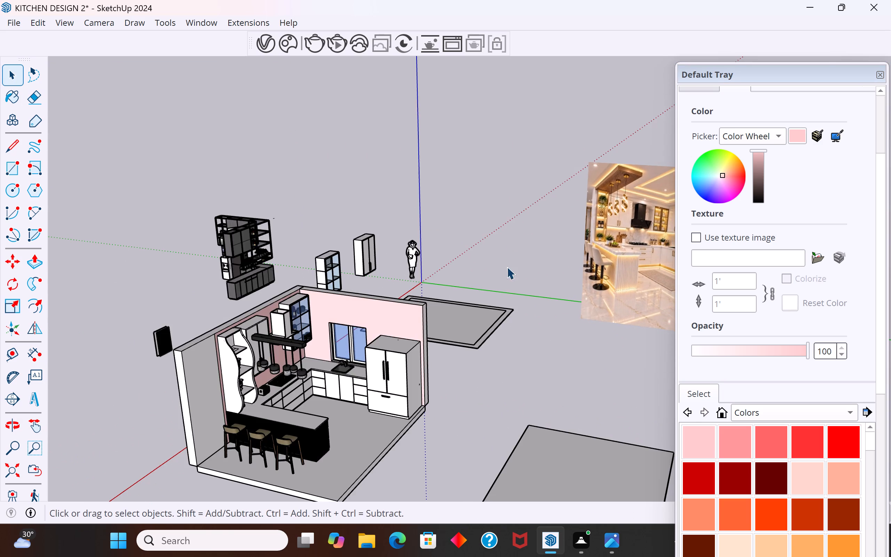
scroll(594, 312, up, 4)
scroll(408, 458, down, 5)
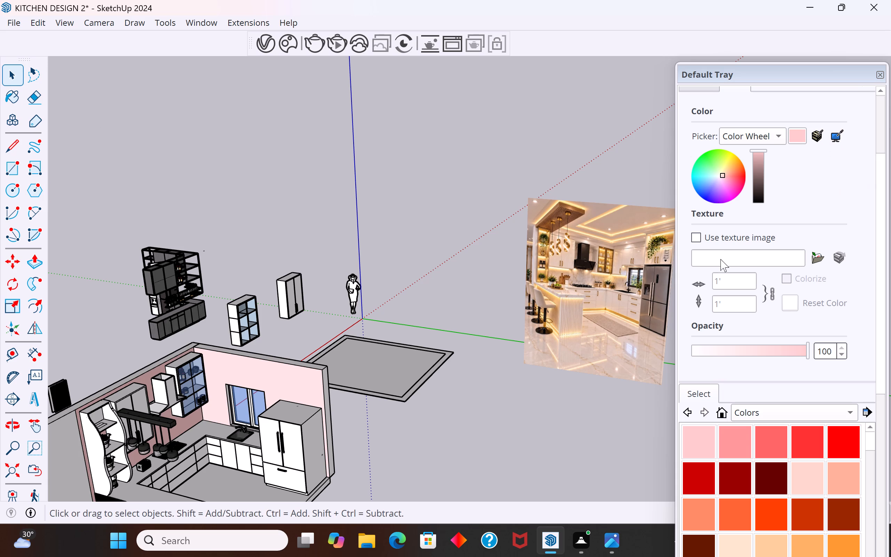
scroll(742, 430, up, 5)
click(837, 131)
scroll(636, 232, up, 14)
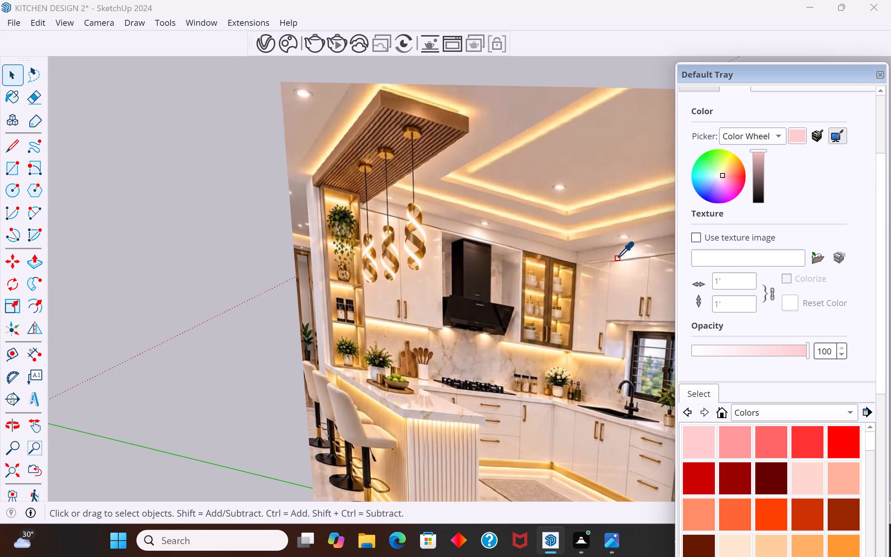
scroll(617, 259, up, 4)
click(512, 247)
Inspect the recoloured walls around the window, fridge and glass cabinet against the reference image.
scroll(571, 246, down, 10)
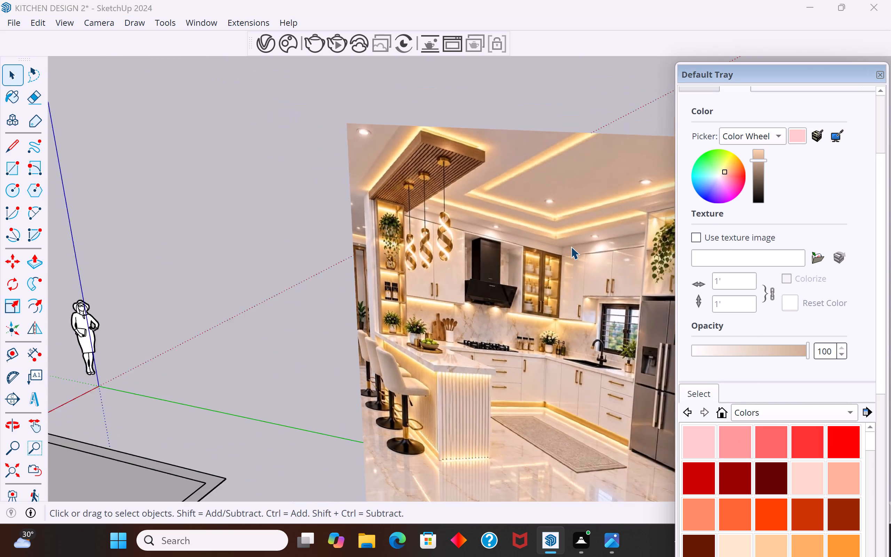
scroll(571, 246, down, 6)
scroll(414, 296, down, 5)
middle_drag(161, 403, 148, 292)
scroll(141, 350, up, 18)
scroll(151, 371, down, 3)
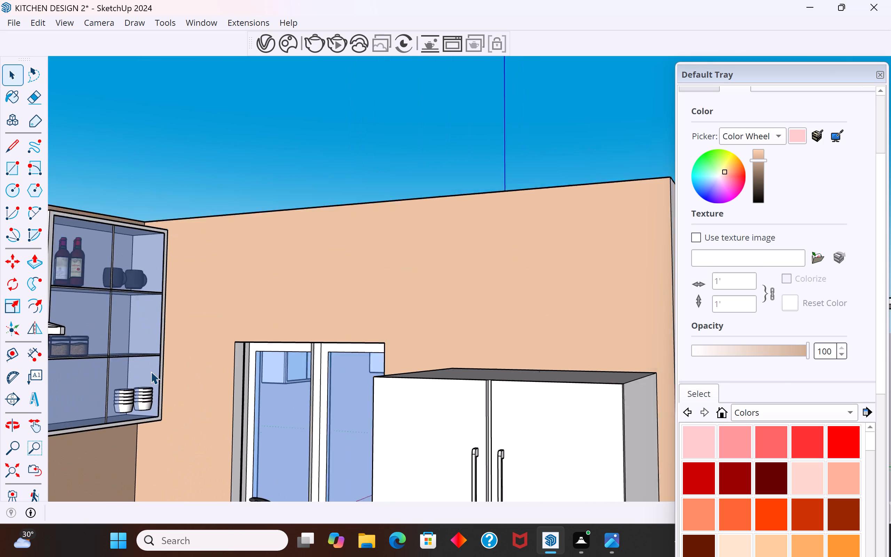
scroll(151, 371, down, 13)
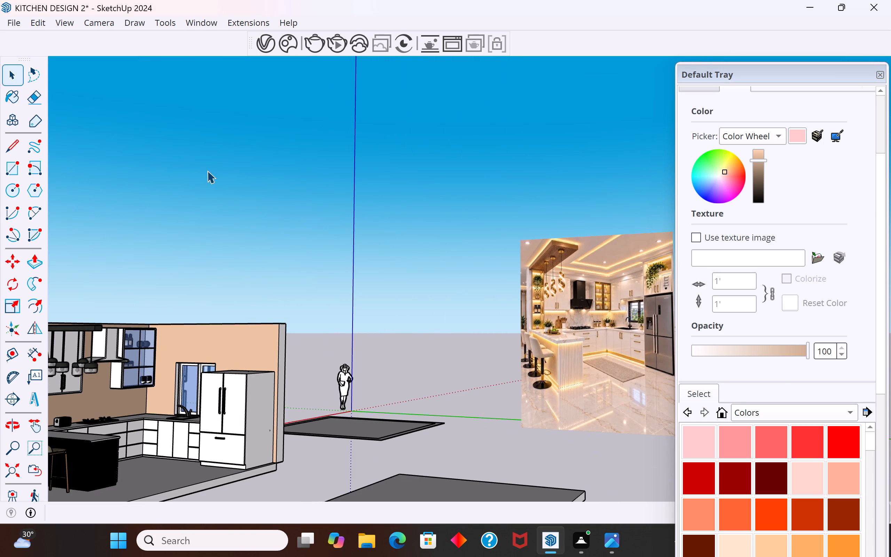
Paint the remaining white section of the hood wall, behind the bar stools, with the lightest pink swatch.
click(207, 171)
scroll(230, 281, down, 5)
middle_drag(323, 338, 251, 398)
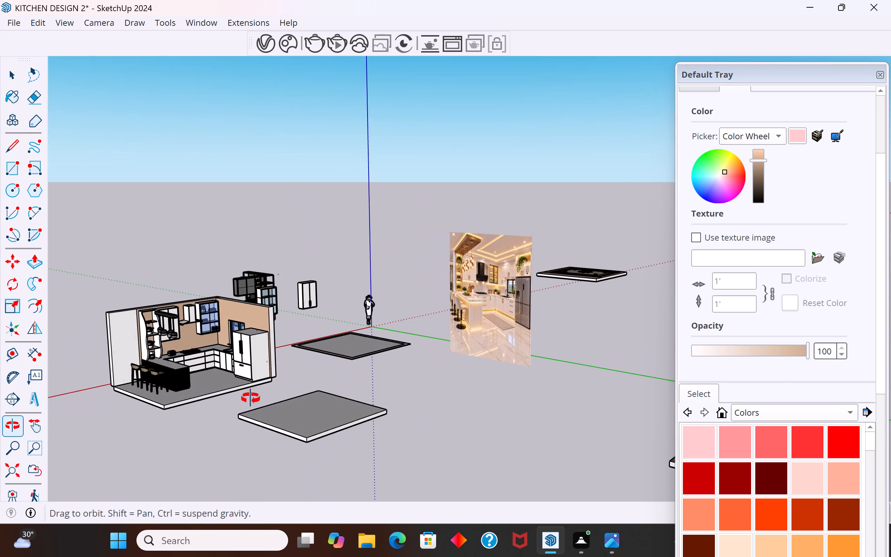
middle_drag(251, 398, 283, 419)
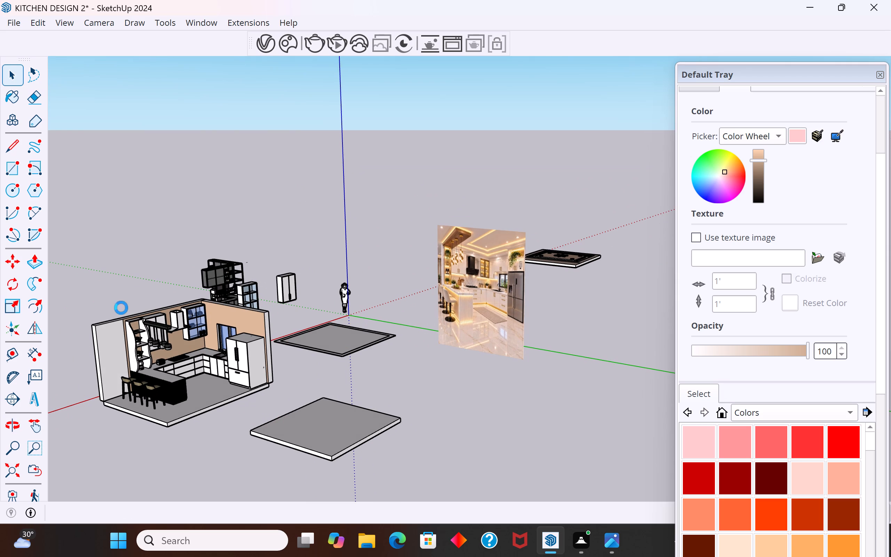
double_click(114, 358)
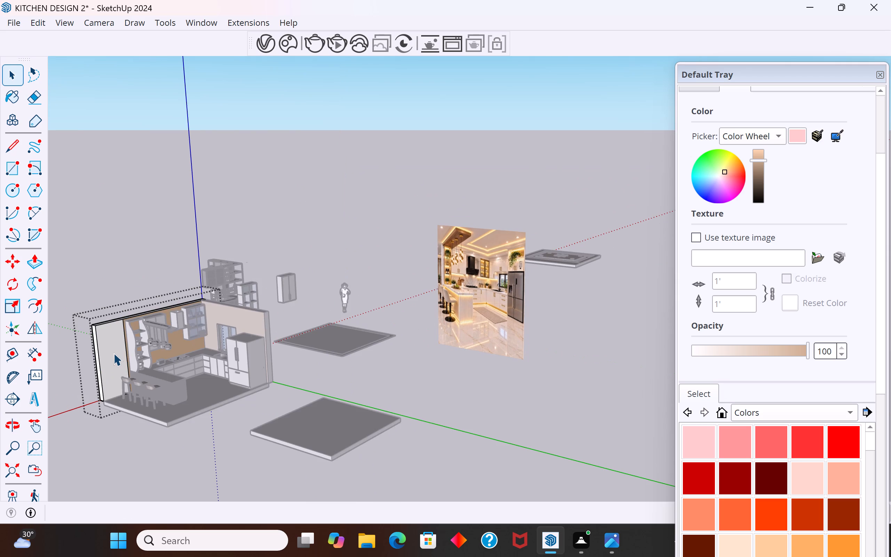
double_click(113, 353)
click(112, 344)
click(700, 442)
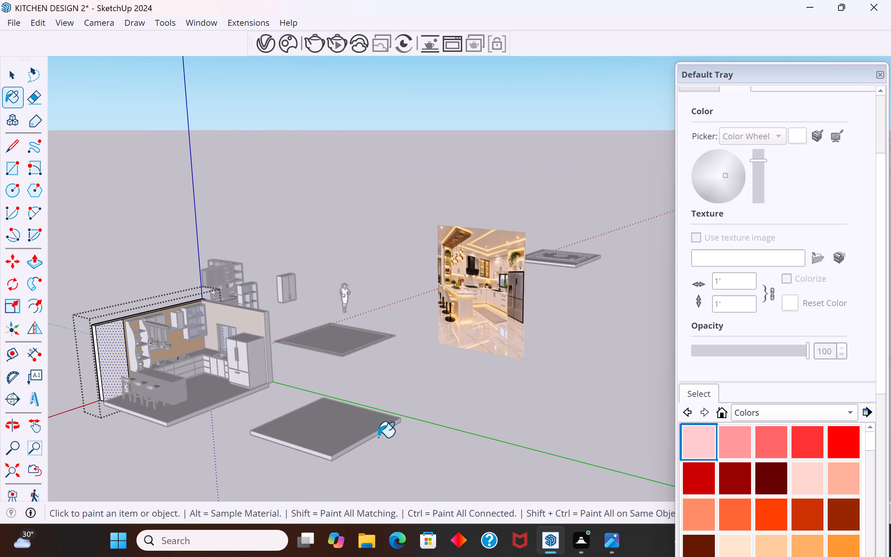
click(101, 370)
click(13, 72)
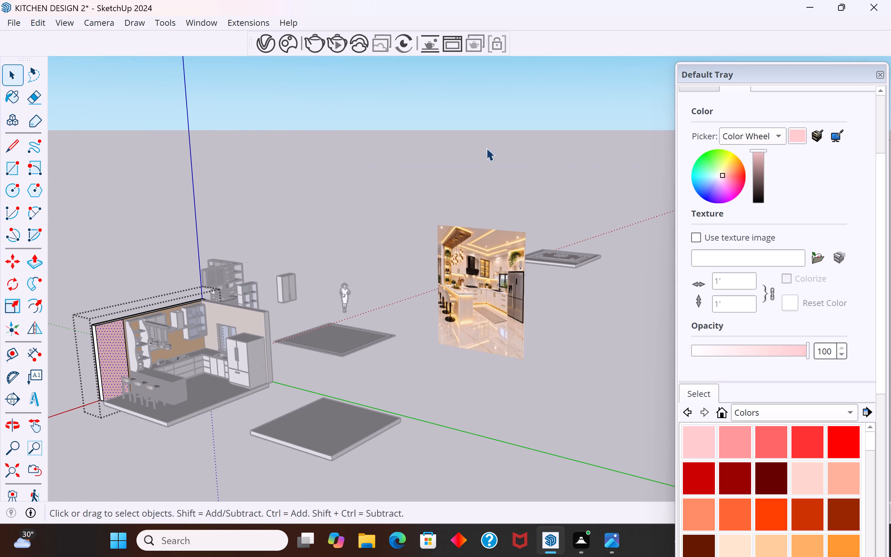
Recolour that section's pink material by matching it to the tan sampled on screen from the wall behind the hood.
click(835, 131)
click(175, 345)
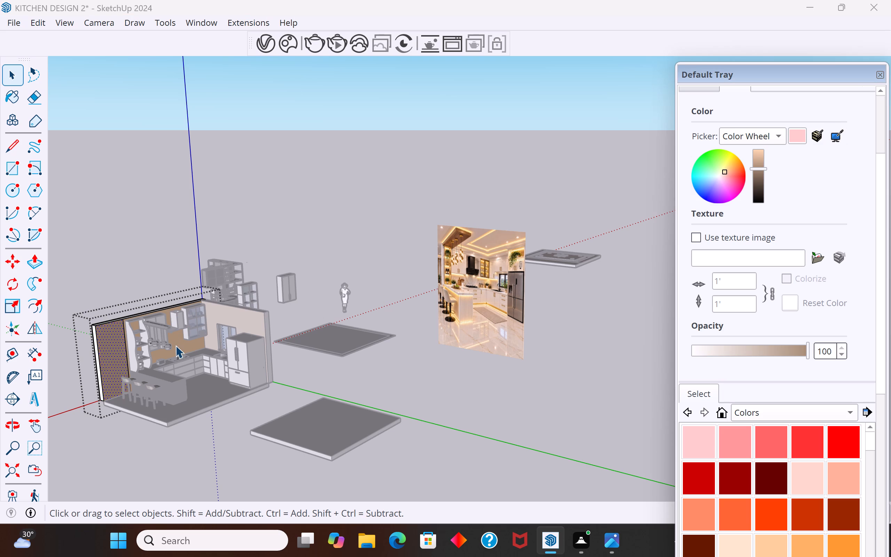
click(14, 78)
click(142, 171)
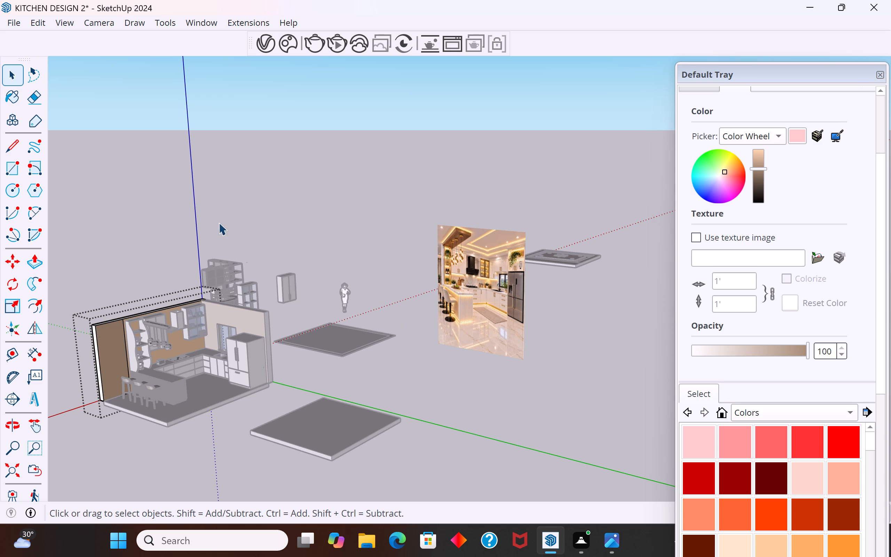
Leave the wall group and inspect the painted kitchen walls from several sides.
scroll(105, 374, up, 9)
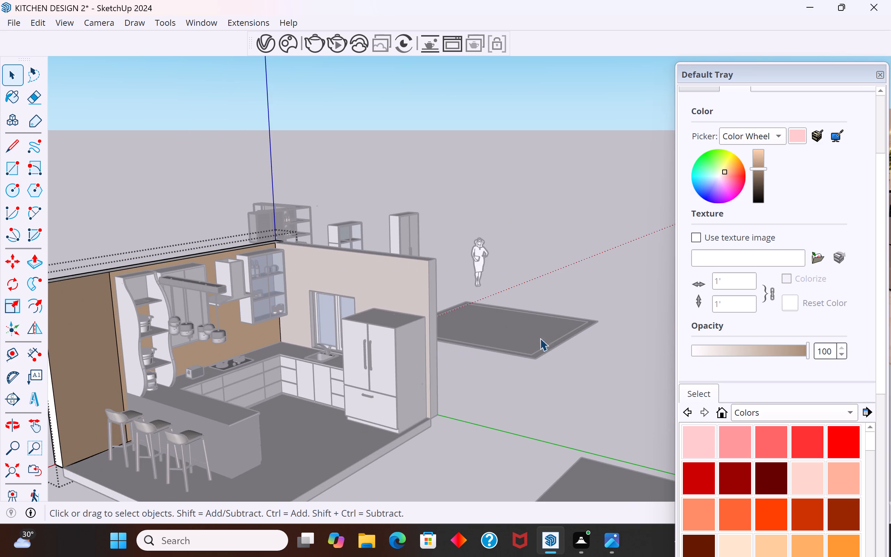
click(542, 401)
middle_drag(560, 363, 607, 283)
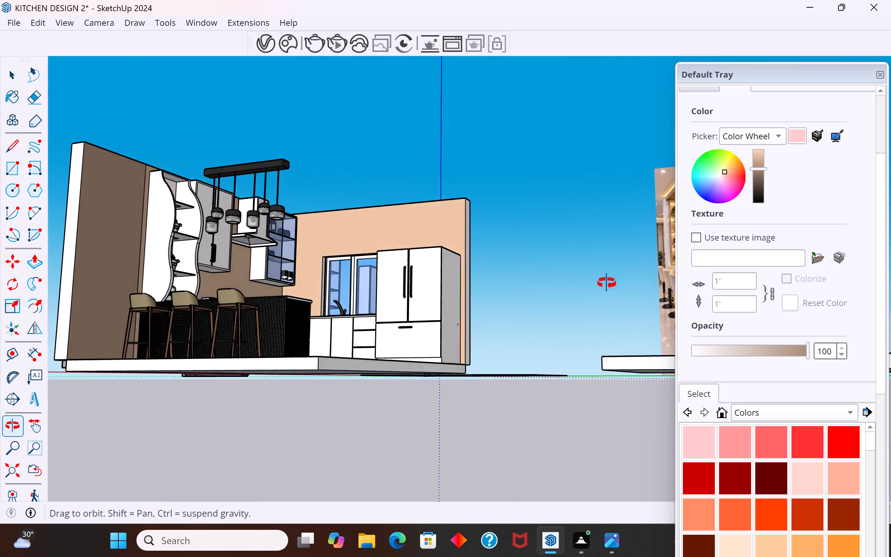
middle_drag(607, 283, 383, 354)
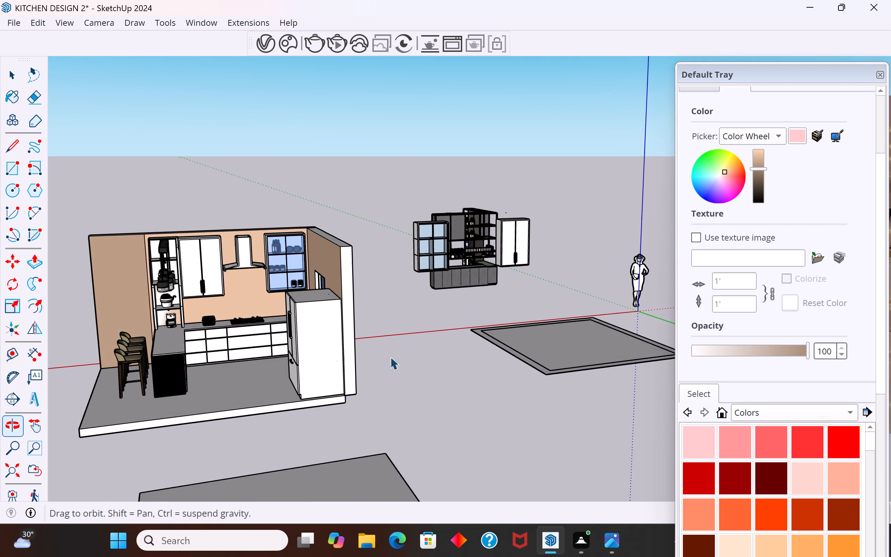
scroll(443, 368, down, 10)
Examine the reference image up close, checking the hood, cabinets, backsplash, counter and floor finishes.
scroll(609, 328, up, 9)
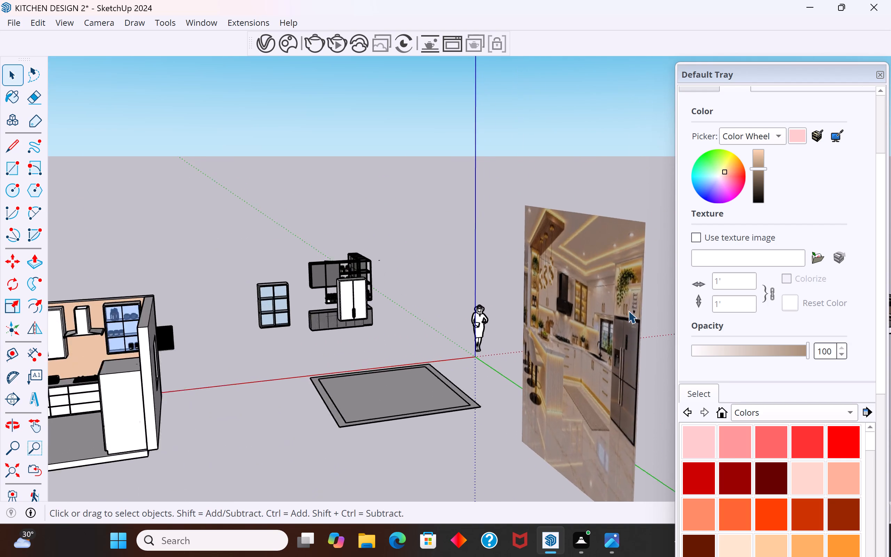
scroll(628, 311, up, 6)
middle_drag(493, 338, 604, 387)
scroll(392, 346, down, 6)
middle_drag(464, 411, 596, 419)
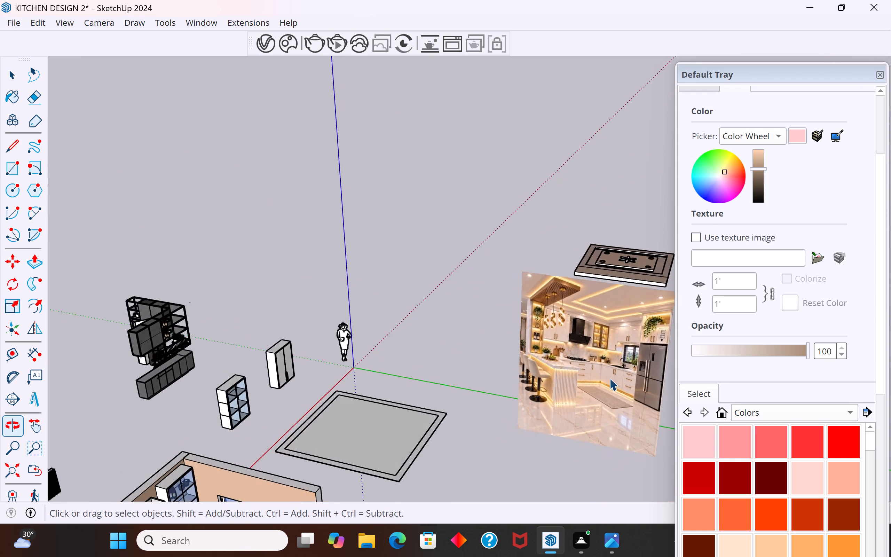
scroll(607, 339, up, 17)
middle_drag(604, 331, 563, 332)
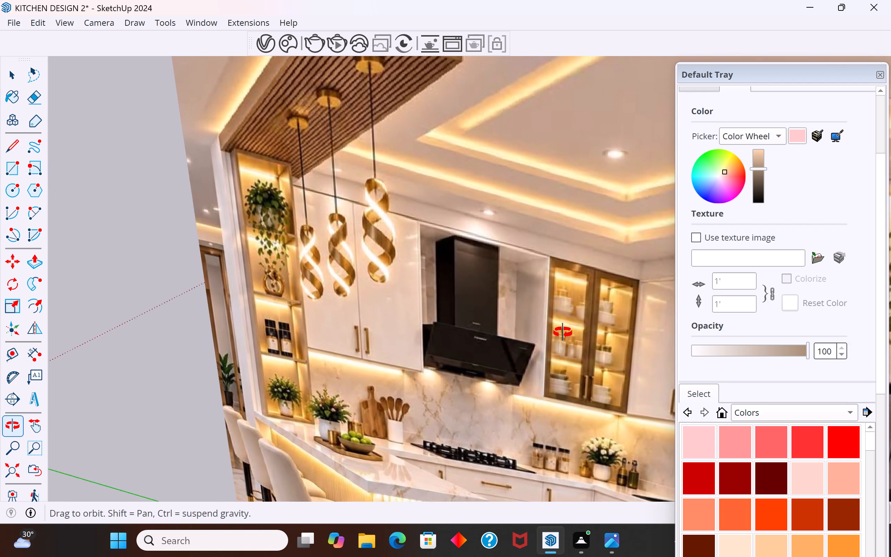
middle_drag(563, 332, 577, 325)
scroll(577, 325, up, 1)
scroll(462, 358, down, 4)
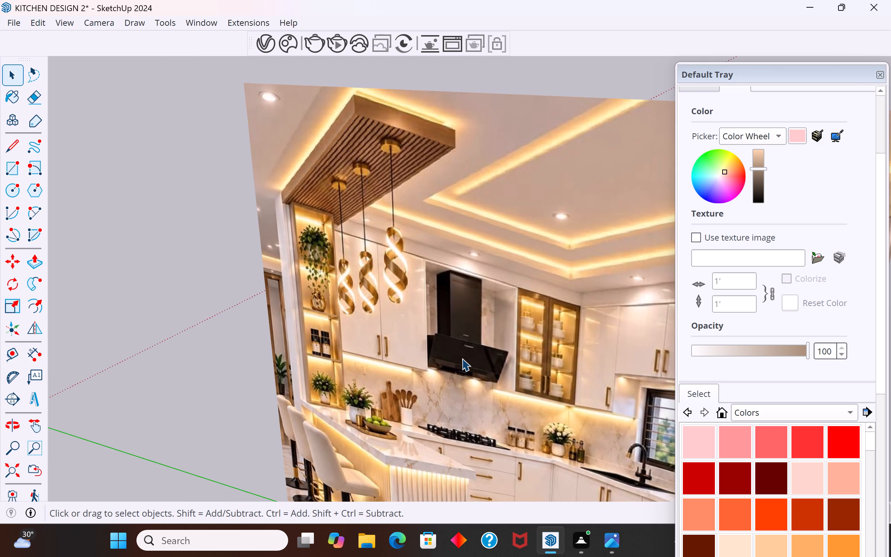
scroll(462, 358, down, 10)
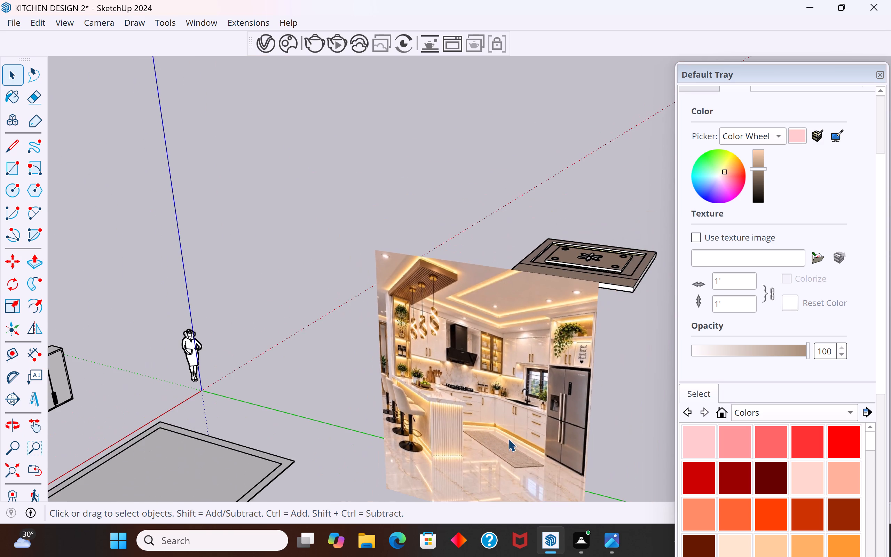
scroll(541, 459, up, 10)
scroll(522, 399, down, 5)
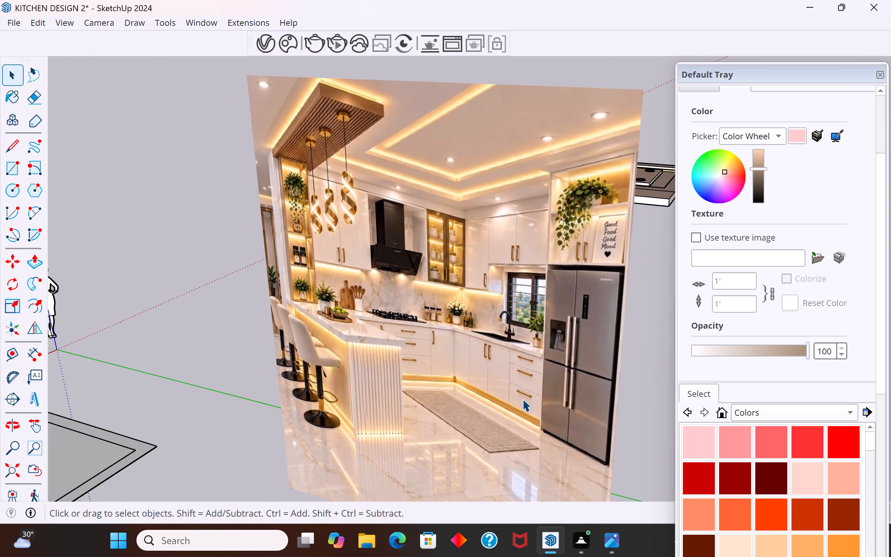
scroll(522, 399, down, 18)
Inspect the model's base cabinets, fridge and painted walls for comparison with the reference image.
click(336, 319)
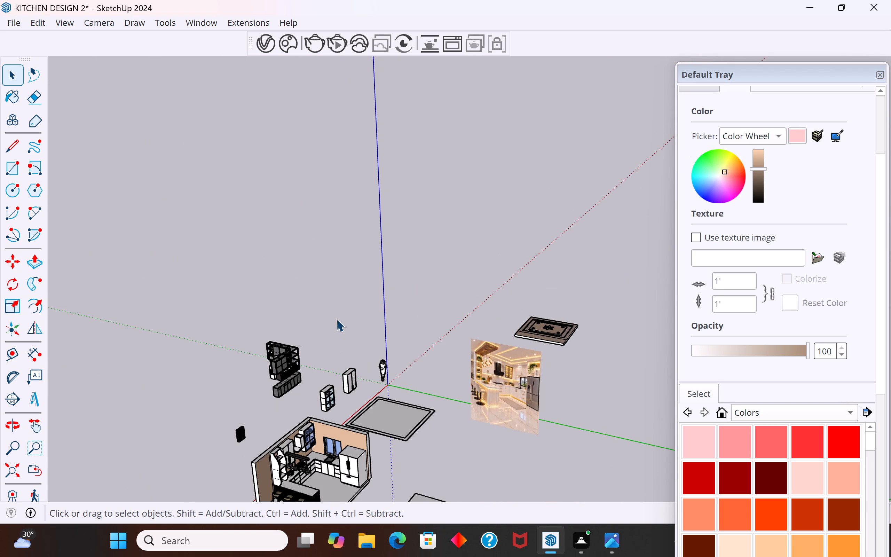
scroll(347, 485, up, 5)
scroll(354, 285, down, 6)
scroll(333, 389, up, 18)
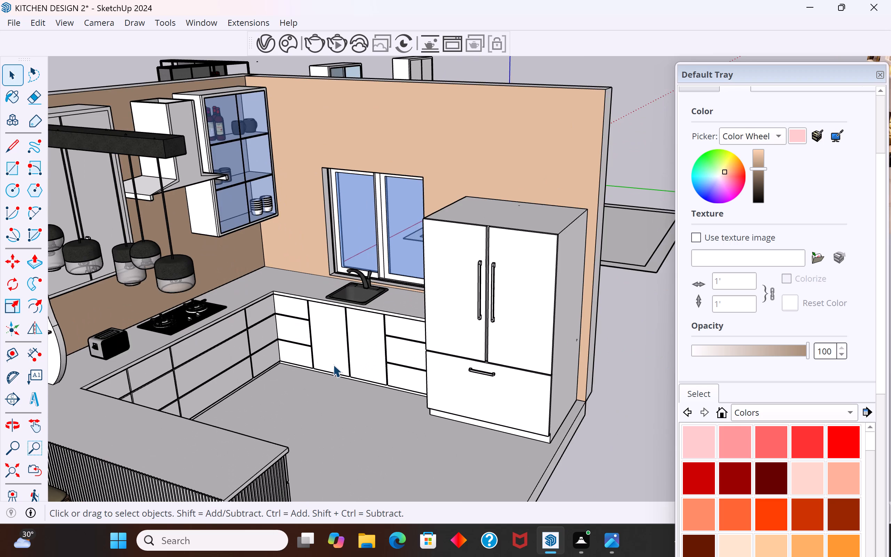
middle_drag(333, 364, 311, 335)
scroll(467, 400, up, 3)
scroll(366, 390, down, 8)
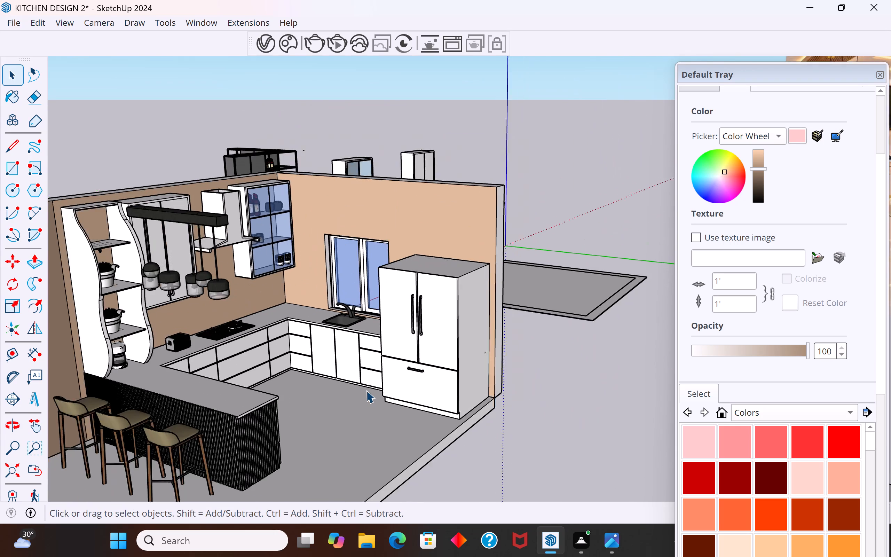
scroll(366, 390, down, 7)
Move the kitchen reference image across to the opposite side of the kitchen model, beside its outer wall.
click(613, 322)
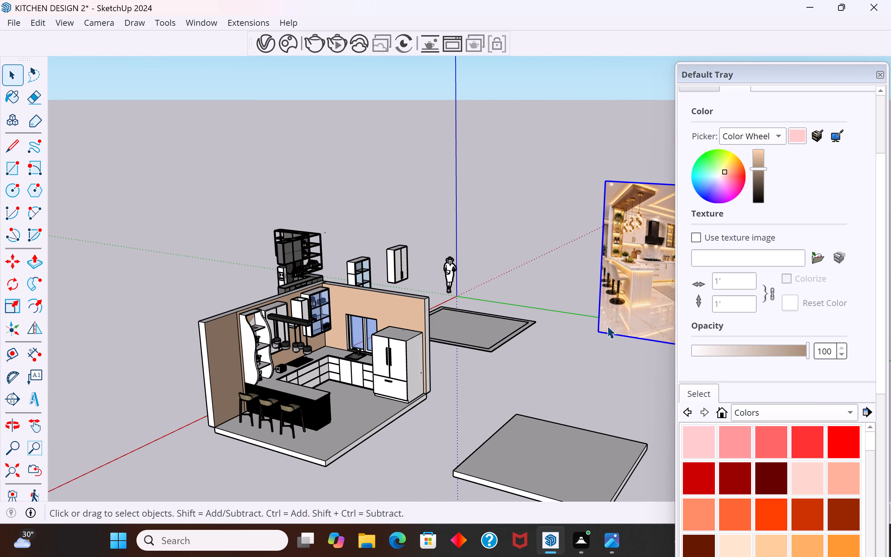
key(m)
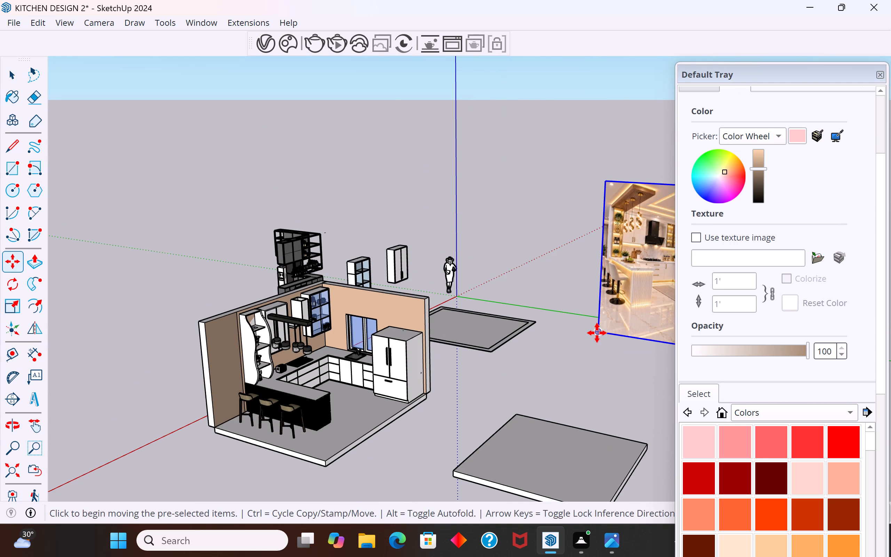
click(598, 332)
scroll(127, 317, up, 3)
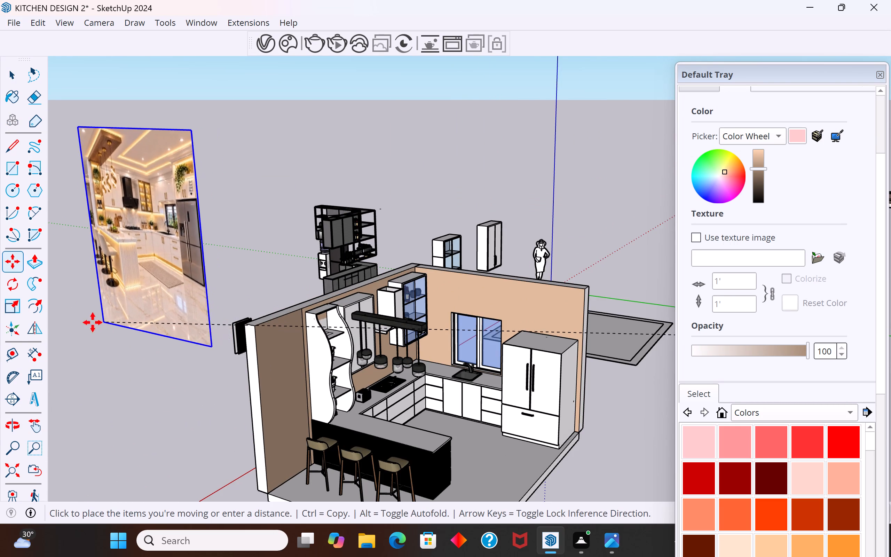
click(88, 322)
Rotate the reference image about its bottom corner in the horizontal plane so it faces the view beside the kitchen.
click(9, 277)
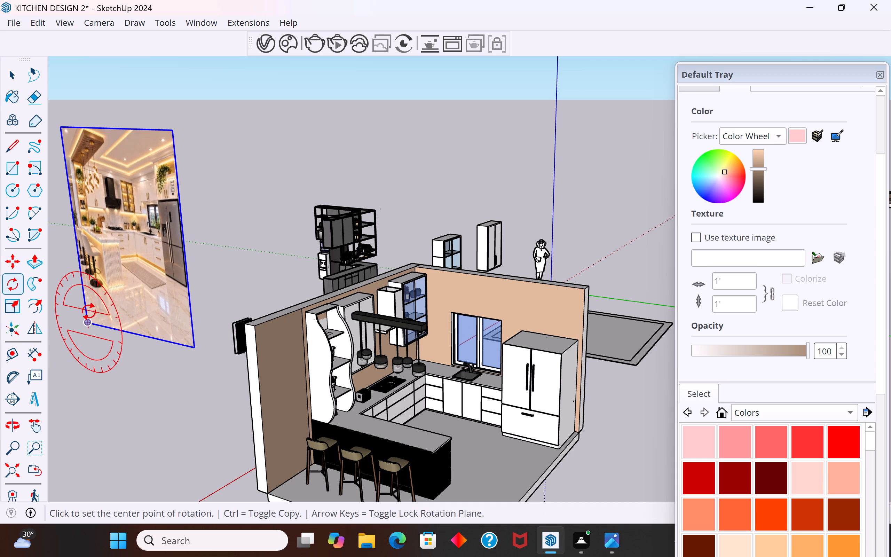
click(82, 329)
click(202, 354)
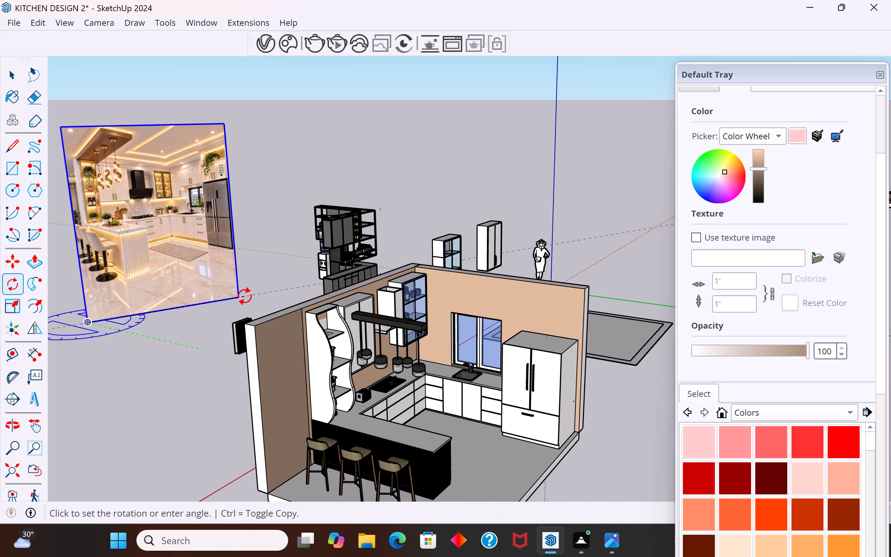
click(245, 296)
click(18, 65)
click(274, 81)
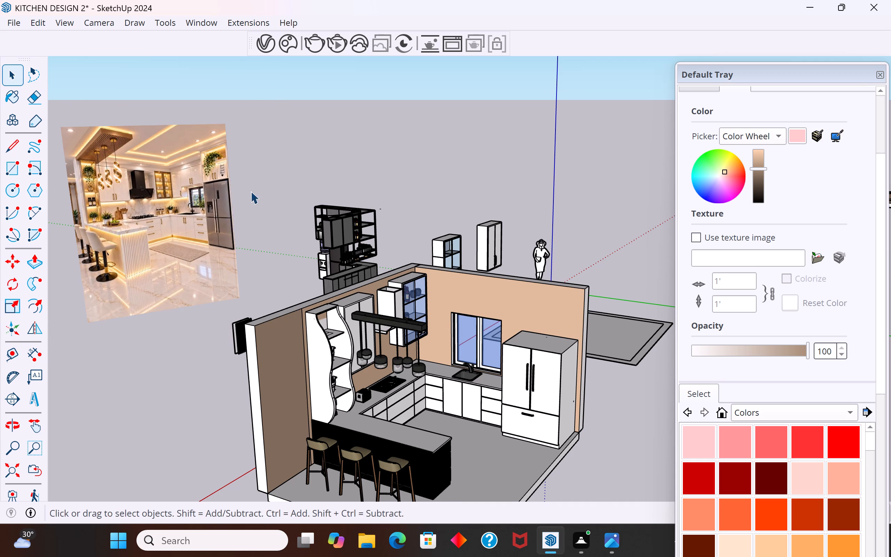
Copy the fridge's lower drawer handle onto the top drawer front of the base cabinet beside the fridge.
scroll(202, 248, up, 1)
scroll(238, 244, down, 4)
scroll(462, 344, up, 10)
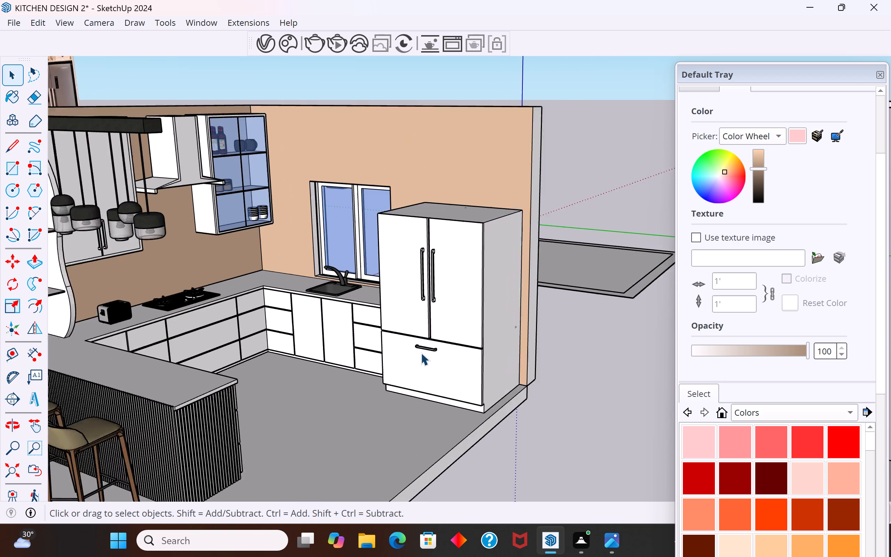
scroll(421, 353, up, 1)
click(436, 348)
scroll(436, 348, up, 11)
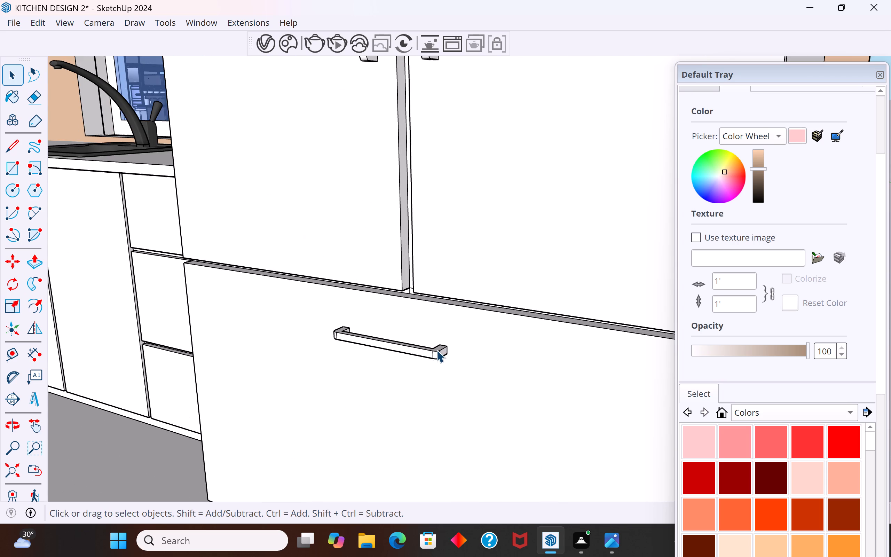
click(412, 352)
key(m)
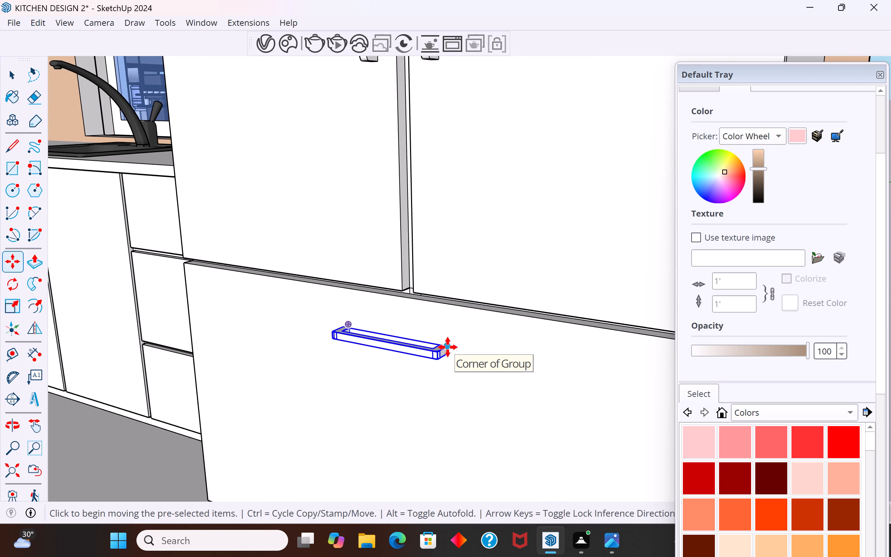
click(448, 347)
scroll(592, 397, down, 10)
scroll(366, 326, up, 4)
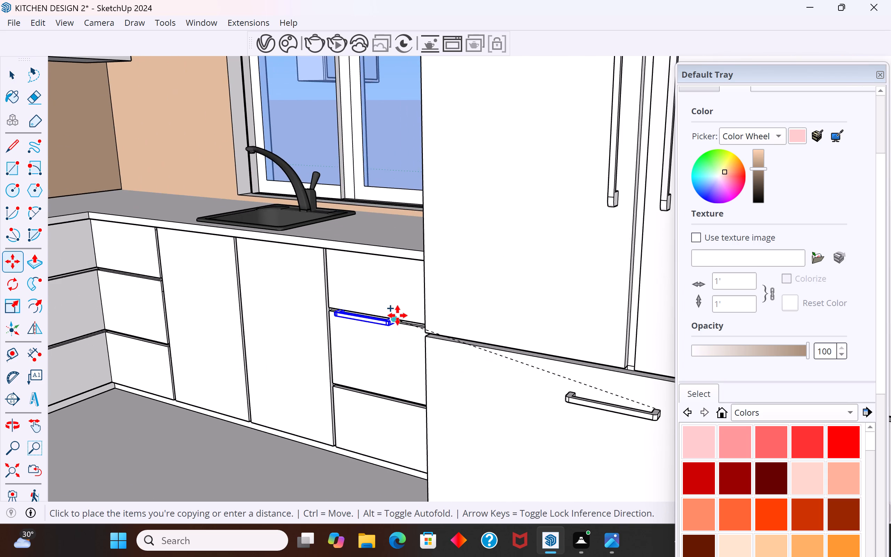
scroll(397, 315, up, 2)
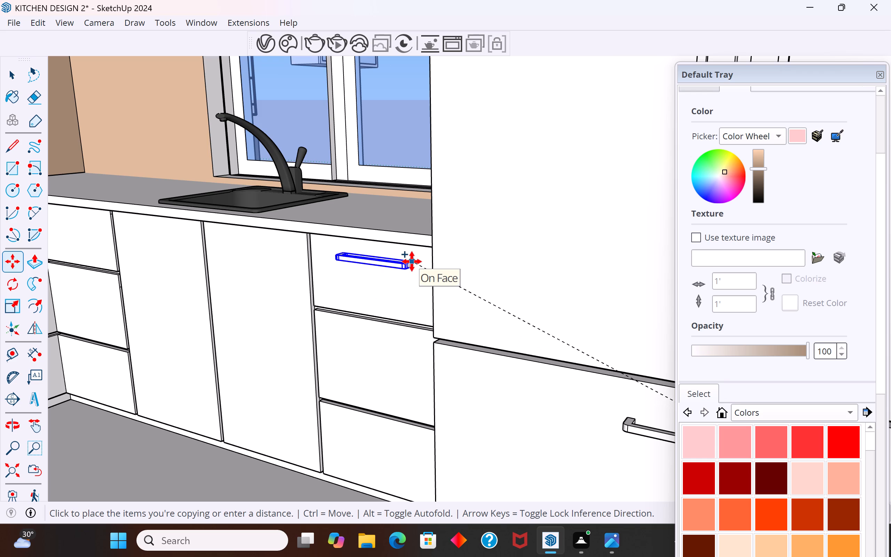
click(412, 261)
Copy the top drawer's handle straight down along the blue axis onto the middle drawer beside the fridge.
scroll(525, 355, down, 20)
scroll(525, 355, down, 4)
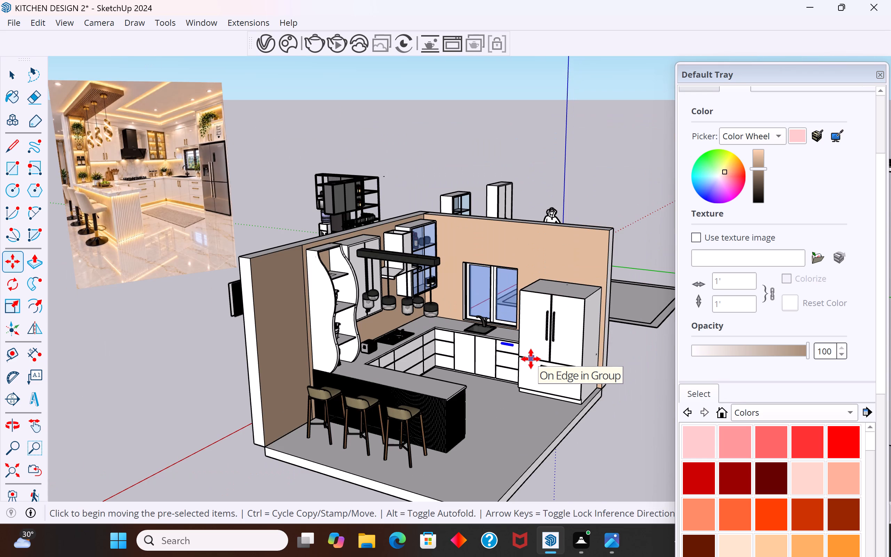
scroll(503, 327, up, 4)
scroll(528, 357, up, 7)
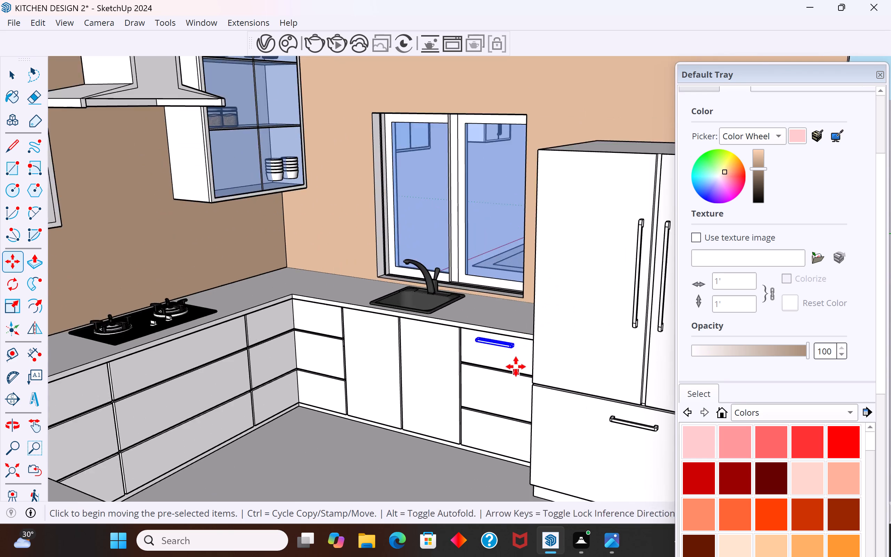
scroll(516, 367, up, 11)
middle_drag(429, 346, 674, 491)
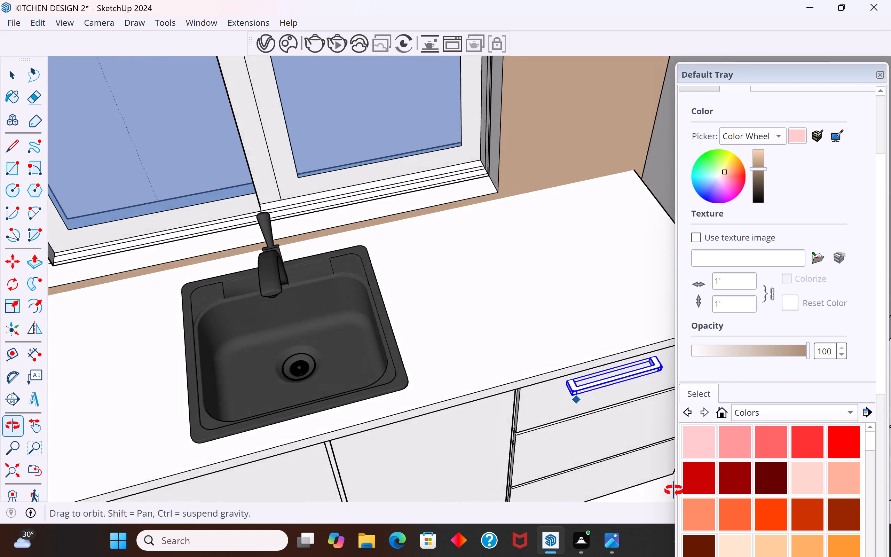
middle_drag(674, 491, 660, 359)
scroll(466, 327, down, 12)
scroll(510, 341, up, 2)
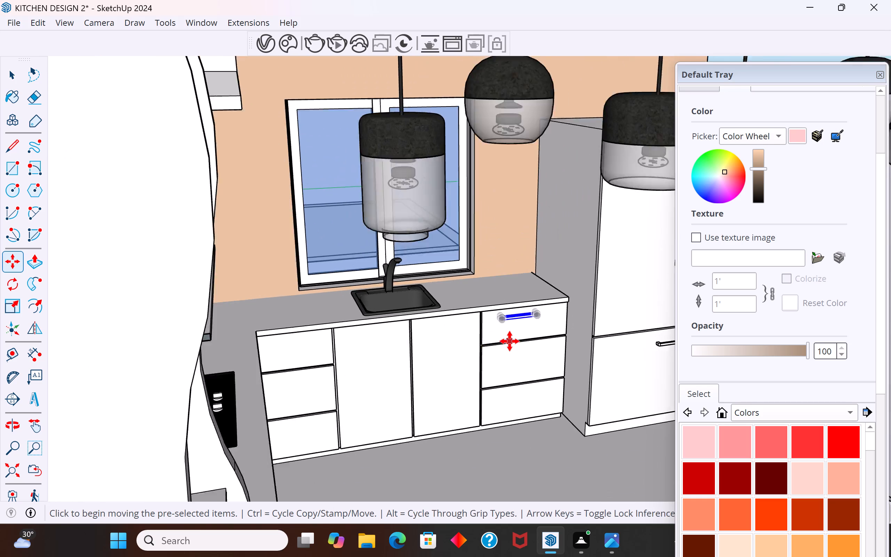
scroll(510, 341, up, 5)
key(m)
scroll(496, 297, up, 8)
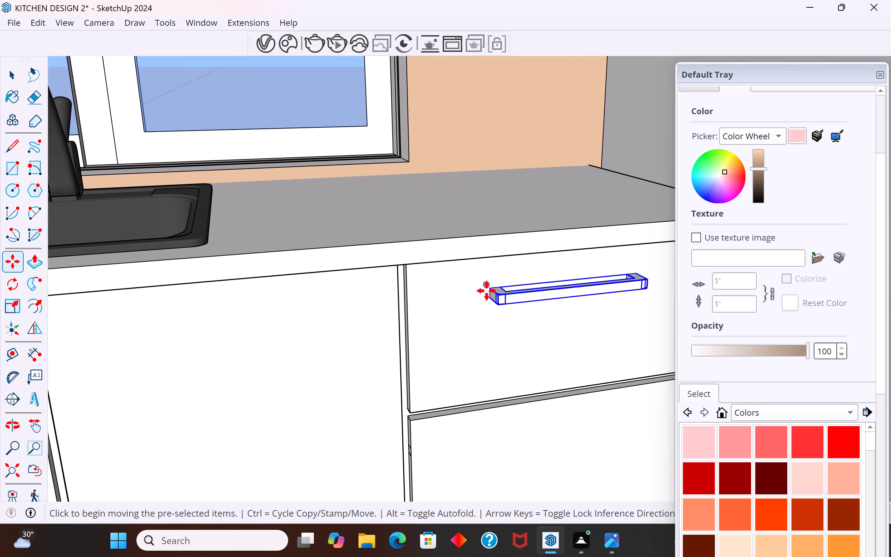
ctrl+click(489, 291)
scroll(484, 340, down, 5)
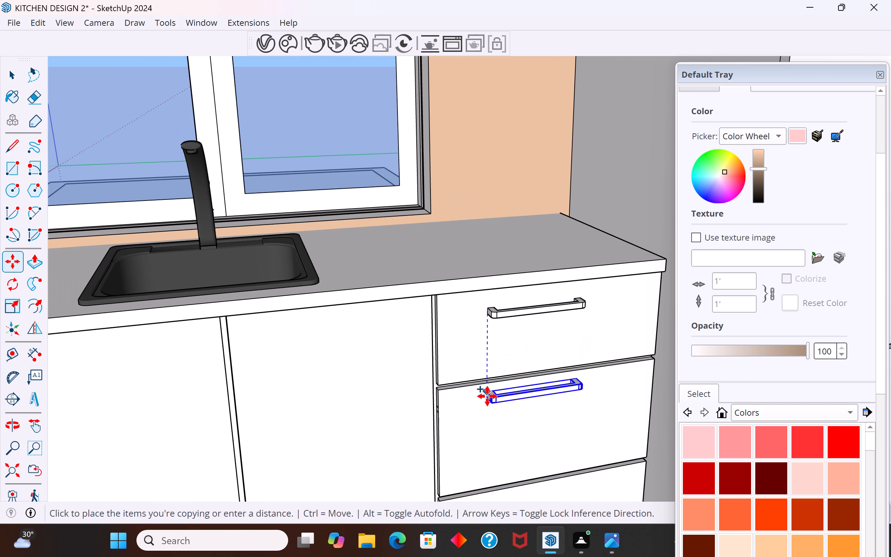
click(488, 398)
Copy the middle drawer's handle straight down along the blue axis onto the bottom drawer.
ctrl+click(488, 398)
scroll(488, 403, down, 4)
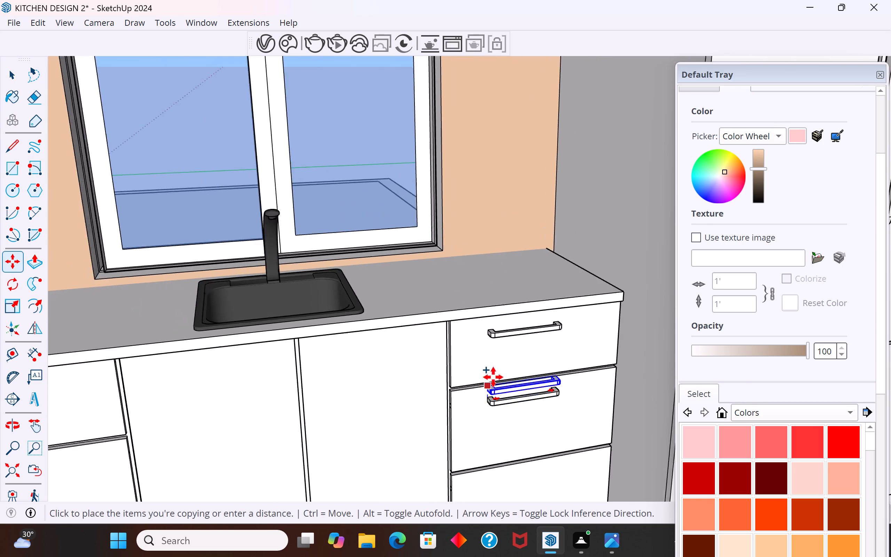
scroll(493, 377, down, 7)
scroll(485, 432, up, 9)
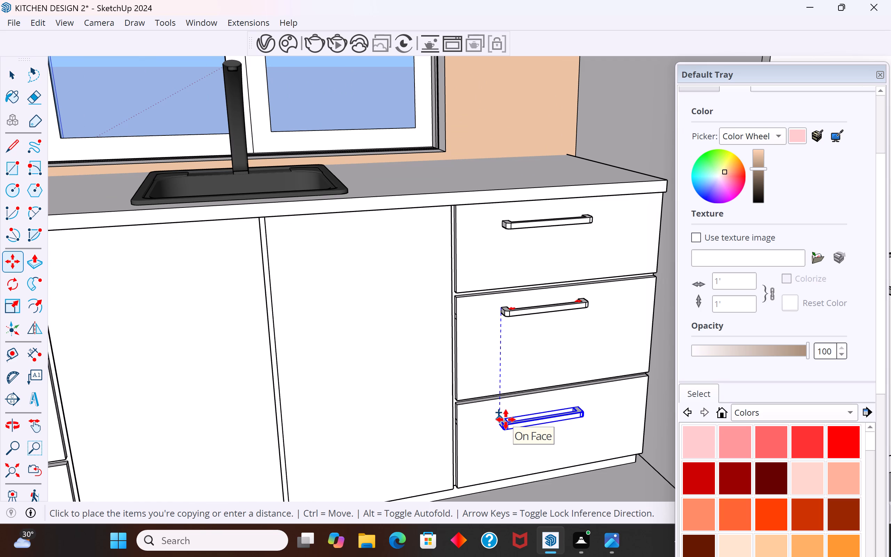
click(506, 419)
click(18, 79)
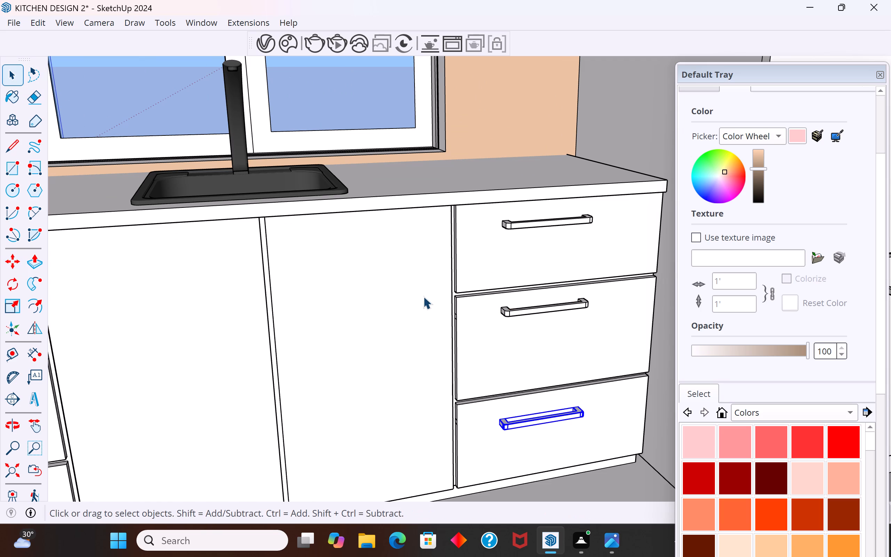
Shift the bottom drawer's handle sideways toward the centre of the drawer front.
scroll(423, 296, down, 6)
scroll(503, 371, up, 7)
middle_drag(515, 368, 450, 364)
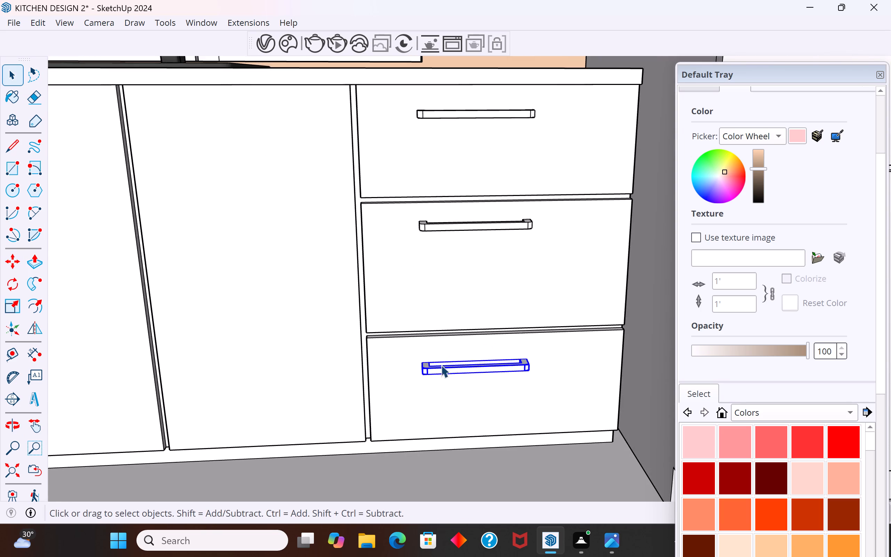
scroll(427, 356, up, 3)
key(m)
scroll(426, 368, up, 7)
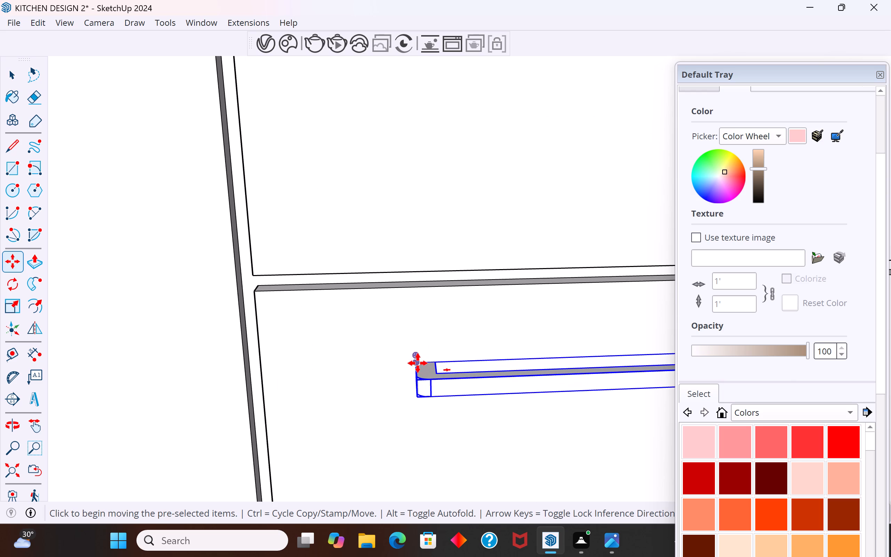
click(418, 363)
click(456, 363)
scroll(466, 417, down, 3)
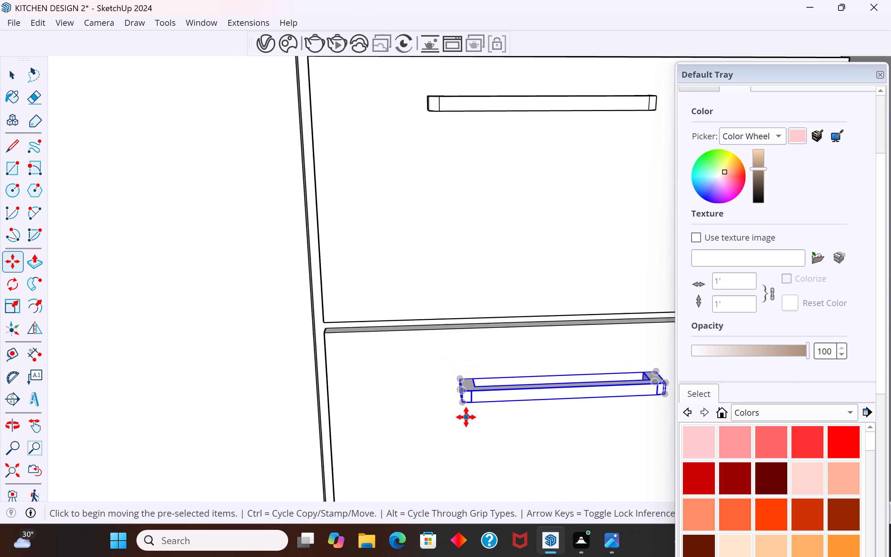
scroll(466, 417, down, 8)
scroll(466, 397, up, 5)
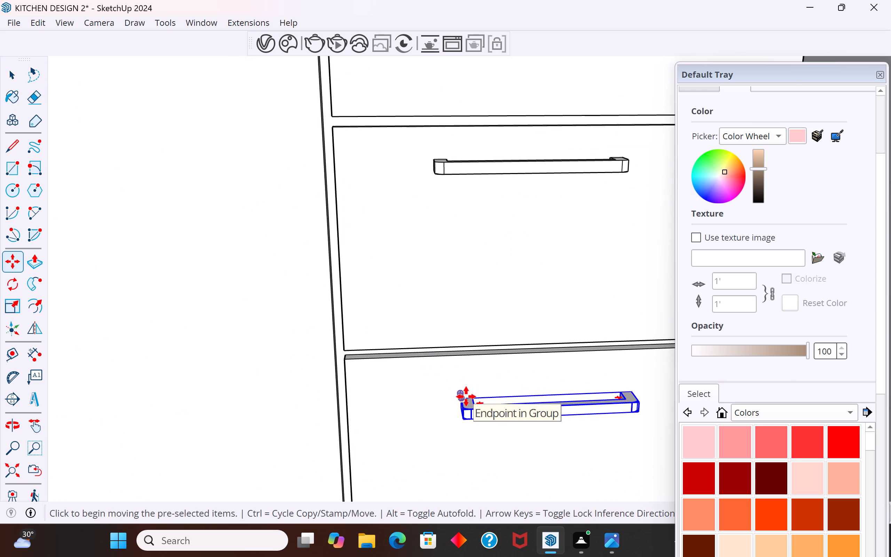
click(465, 397)
click(478, 392)
scroll(475, 393, down, 6)
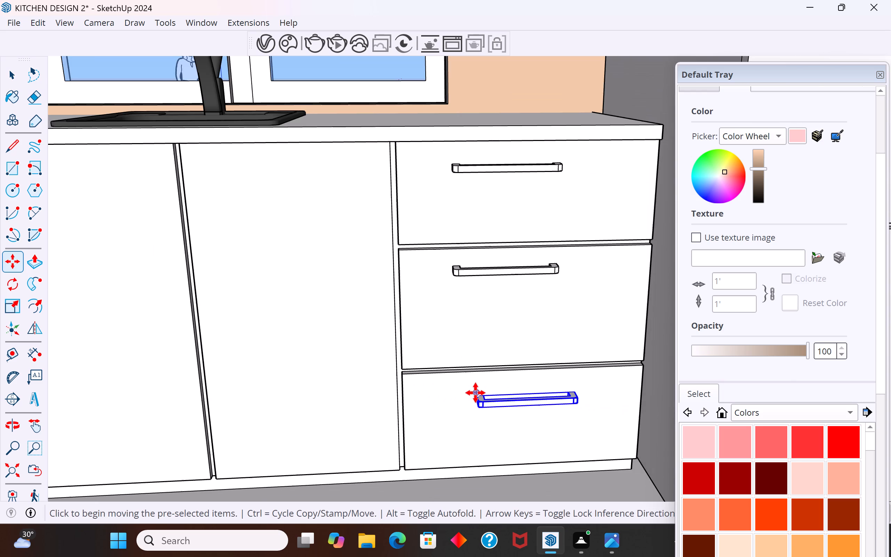
Delete the handles on the middle and top drawers beside the fridge.
click(3, 73)
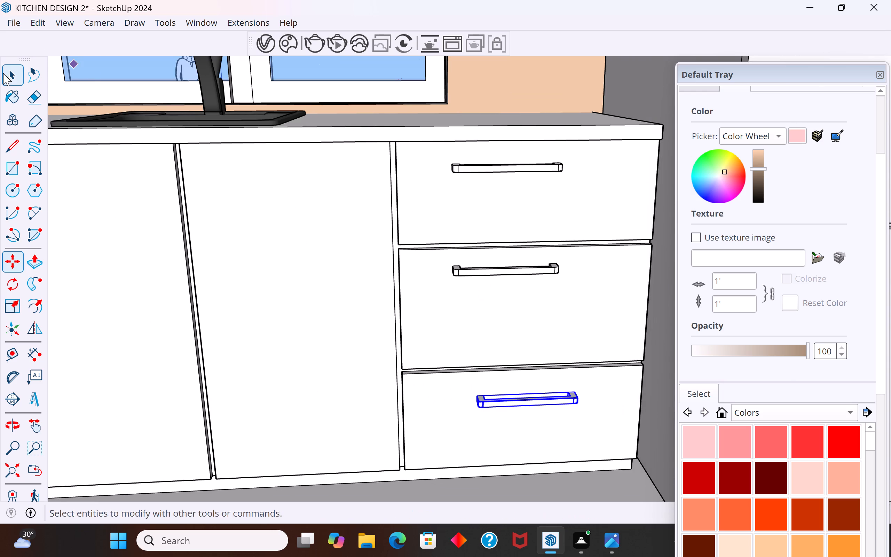
click(522, 269)
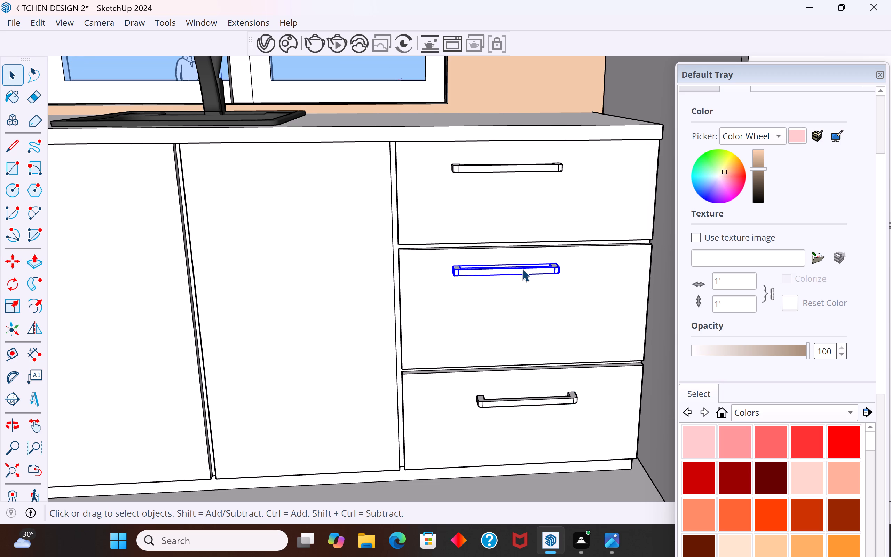
key(Delete)
click(521, 168)
key(Delete)
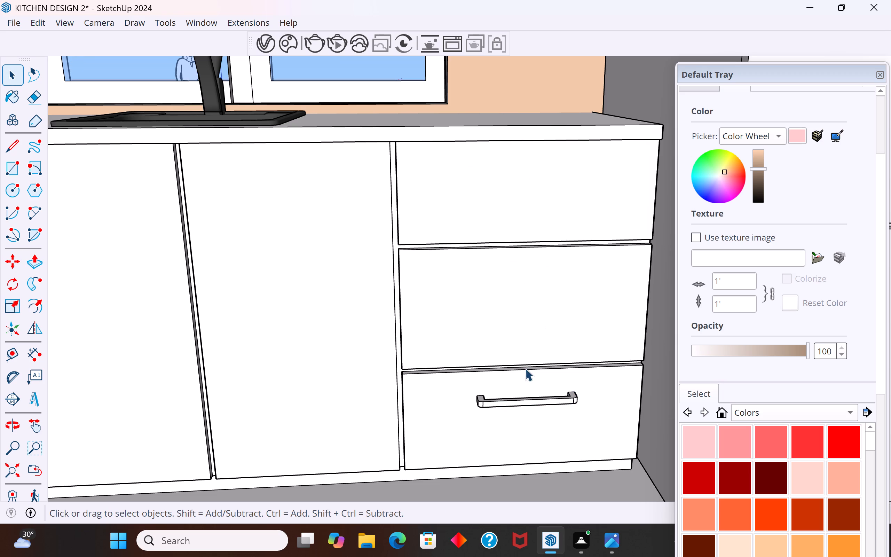
Copy the bottom drawer's centred handle straight up onto the middle drawer and again onto the top drawer.
click(478, 399)
key(m)
ctrl+click(474, 392)
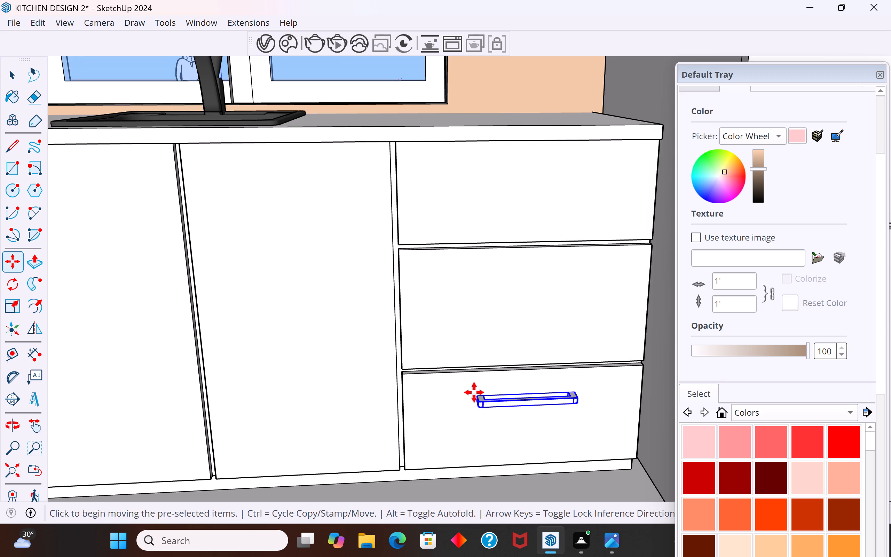
click(480, 267)
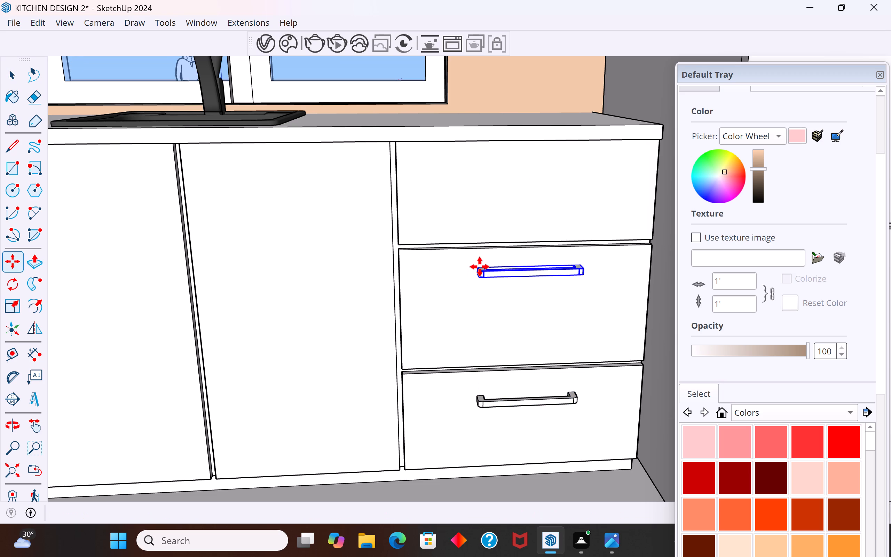
click(480, 267)
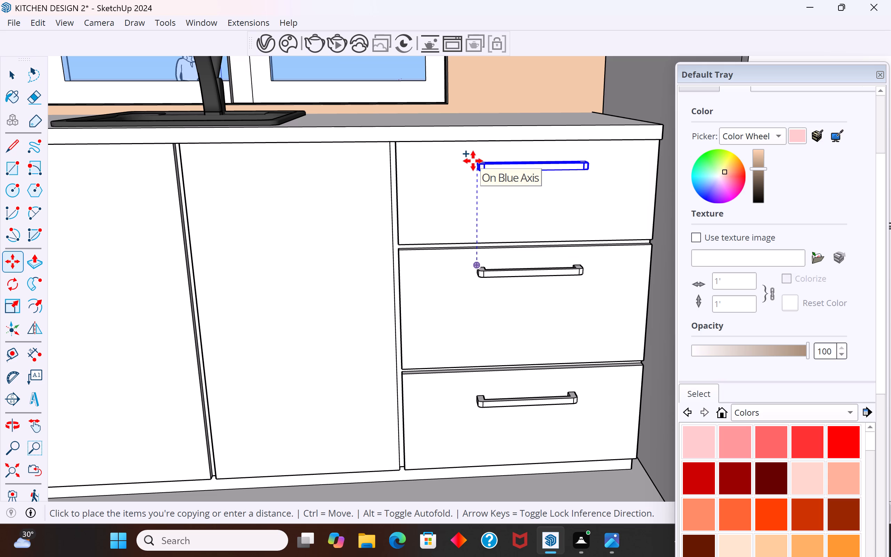
click(473, 161)
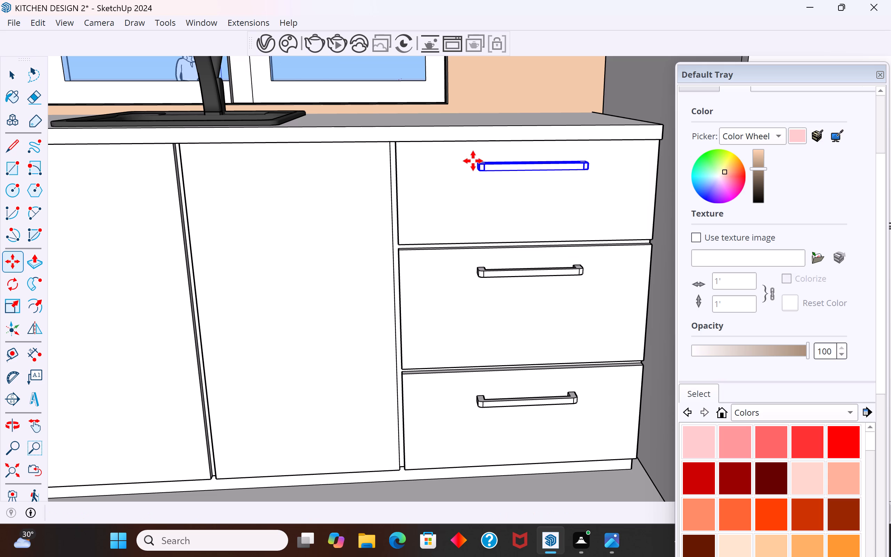
Move the bottom drawer's handle slightly upward on its drawer front.
click(5, 83)
click(492, 404)
scroll(487, 404, up, 1)
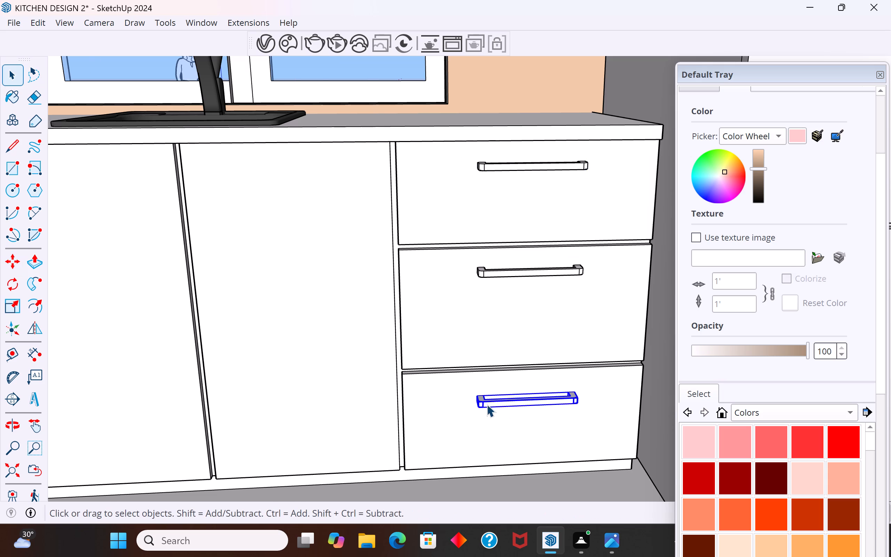
scroll(487, 404, up, 1)
key(m)
scroll(484, 395, up, 4)
click(473, 393)
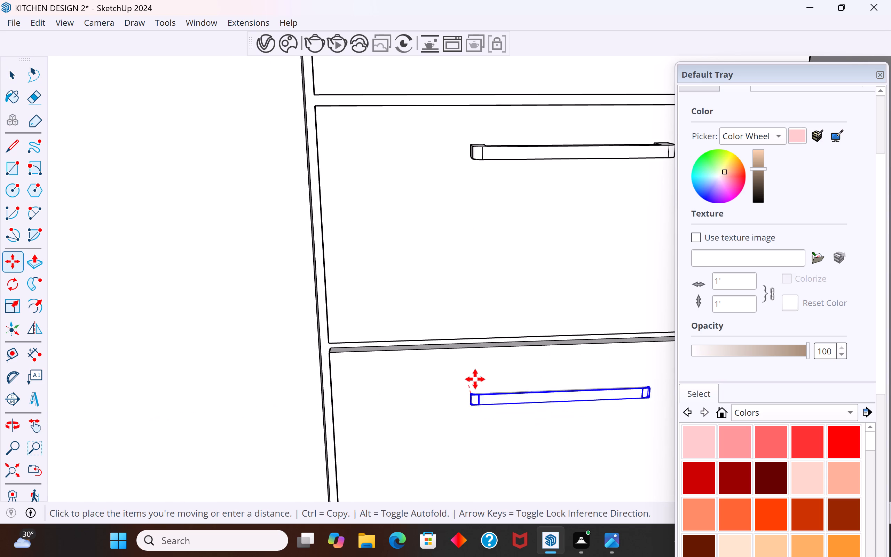
scroll(476, 376, up, 1)
click(476, 376)
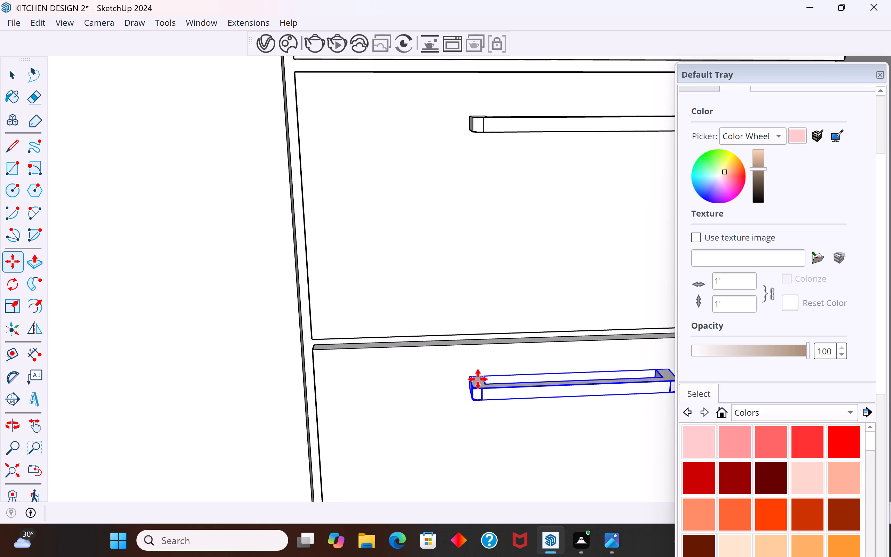
Review the whole kitchen model, including the new drawer handles, alongside the reference image.
scroll(487, 407, down, 15)
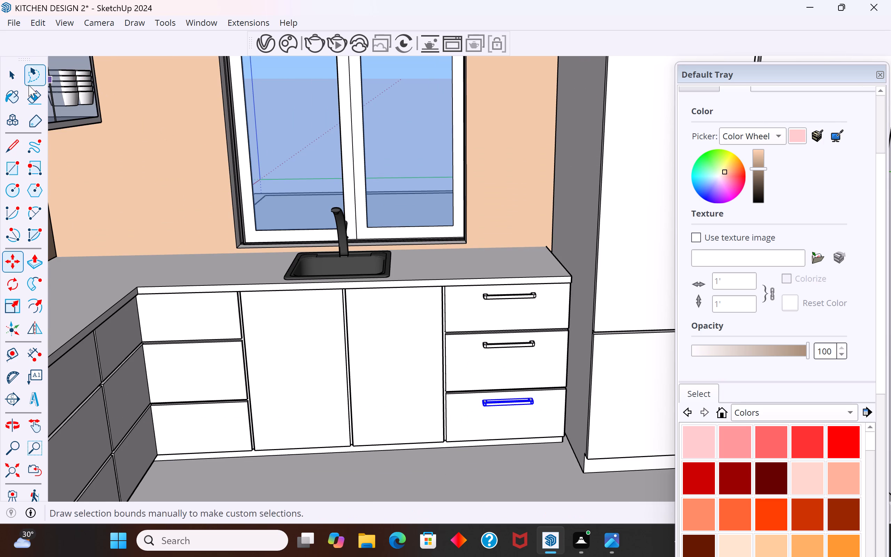
click(10, 80)
scroll(319, 348, down, 10)
middle_drag(462, 372, 353, 353)
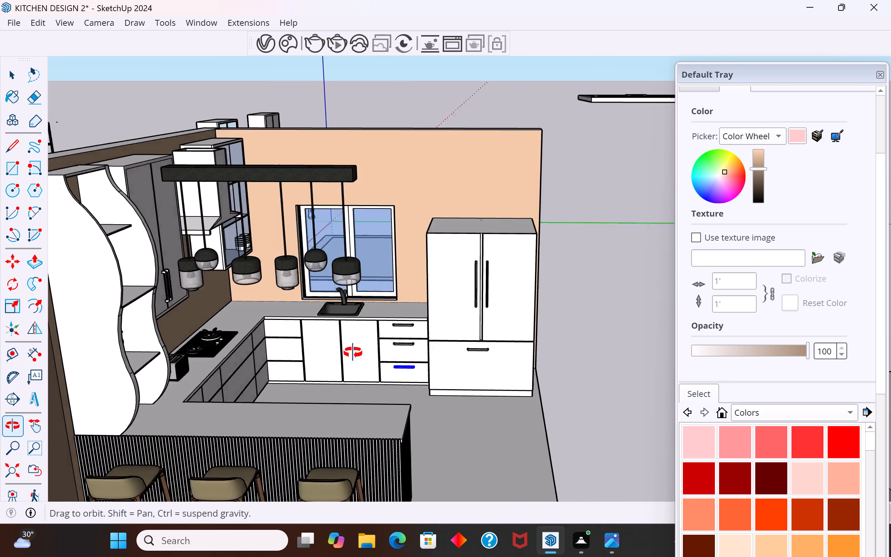
middle_drag(353, 353, 374, 351)
scroll(398, 367, down, 5)
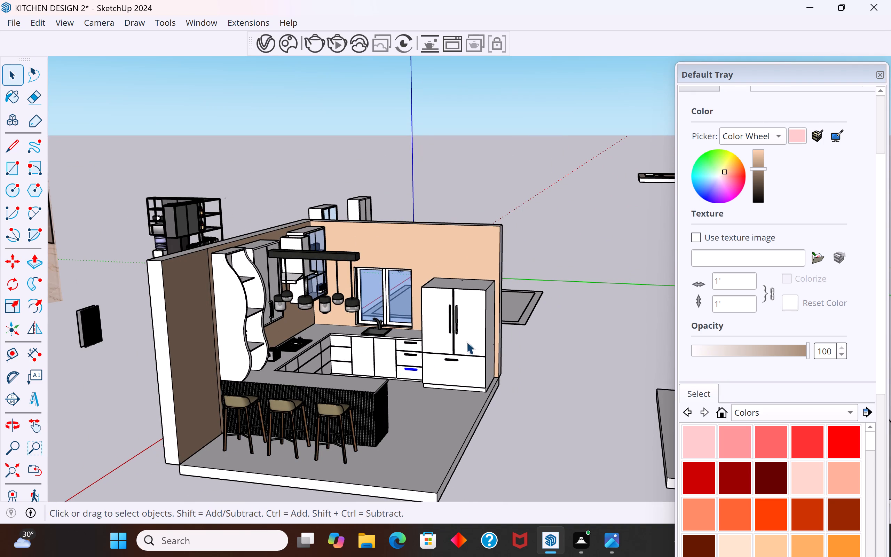
scroll(573, 355, down, 3)
middle_drag(526, 336, 569, 325)
scroll(47, 268, up, 2)
scroll(126, 234, up, 2)
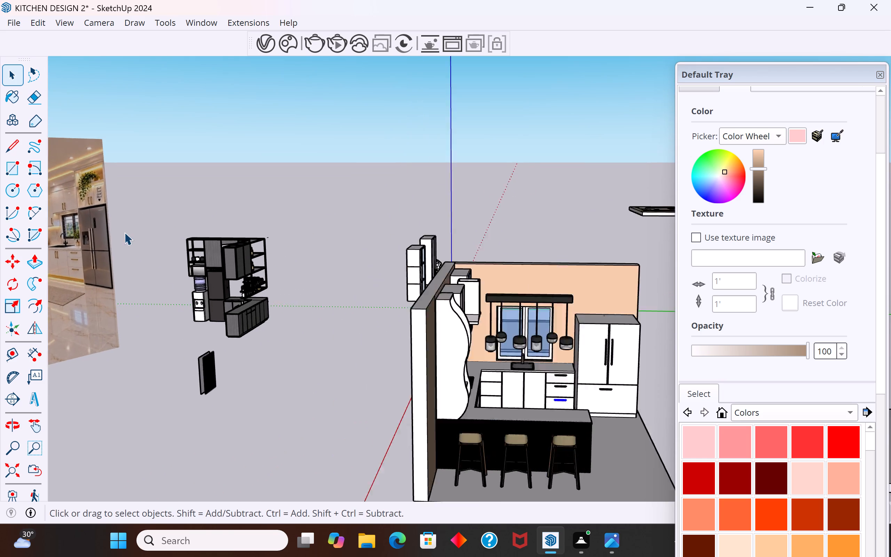
scroll(124, 232, up, 2)
scroll(292, 302, down, 3)
Open the fridge for editing and paint its lower drawer front and both door fronts with Color B01.
click(617, 402)
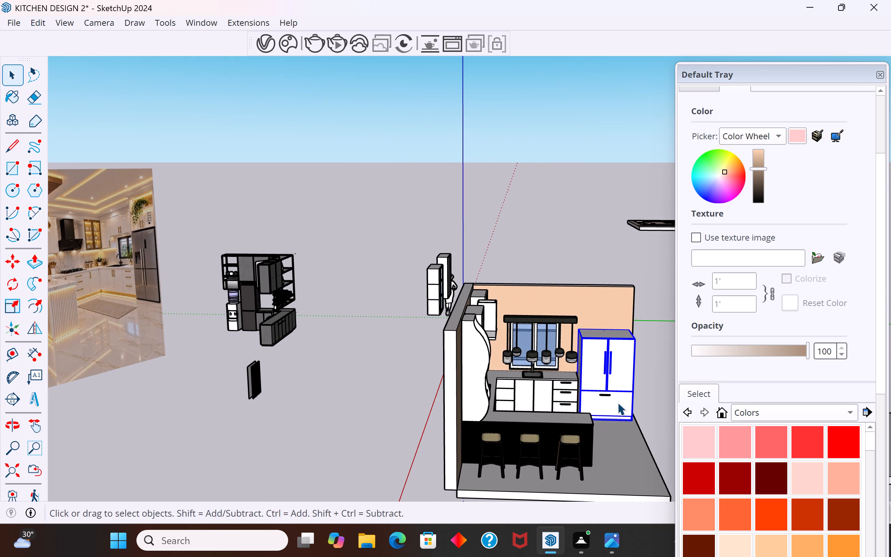
double_click(617, 402)
click(620, 402)
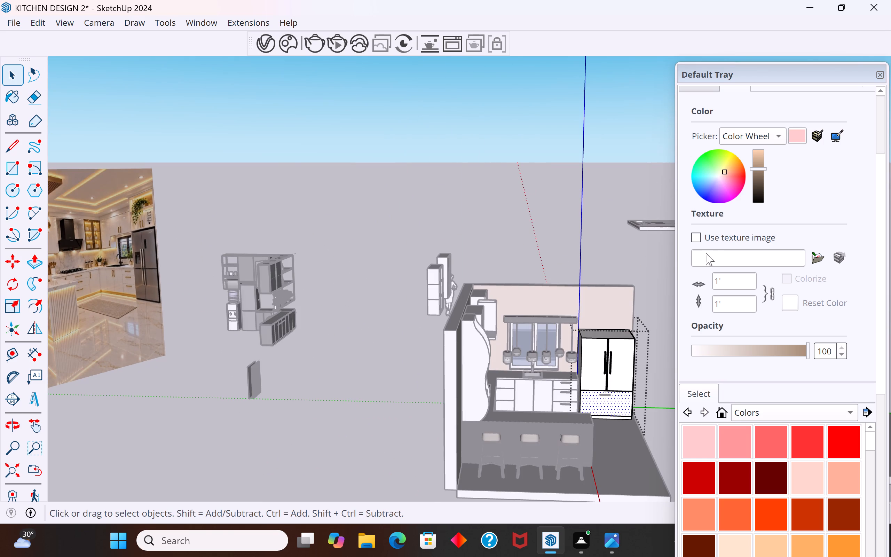
scroll(747, 291, up, 2)
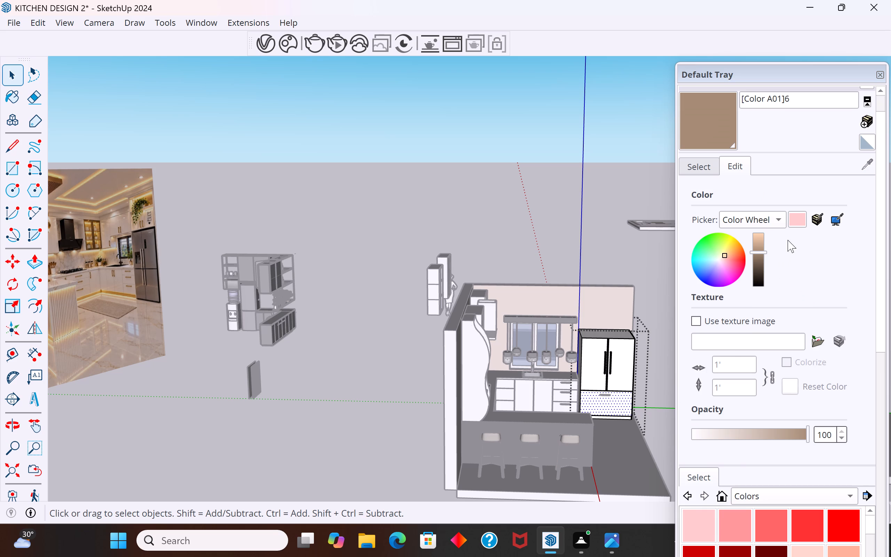
click(696, 165)
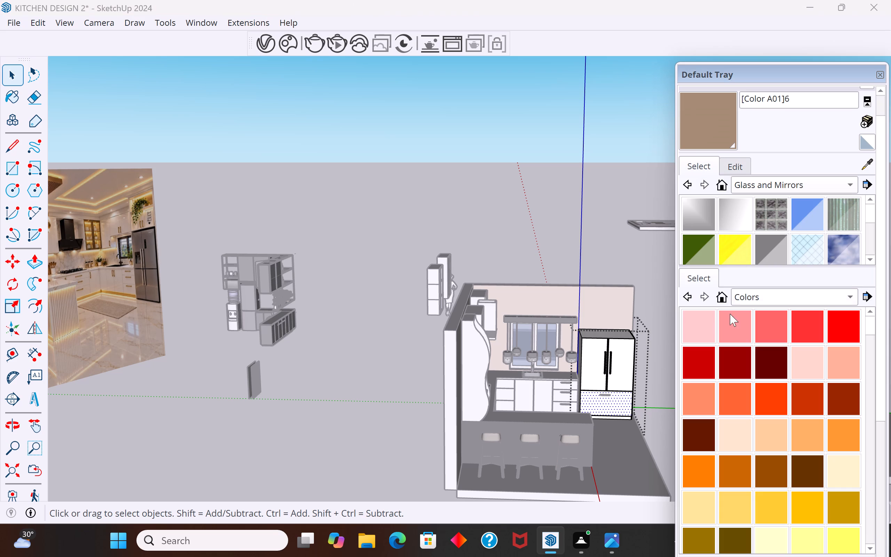
click(817, 363)
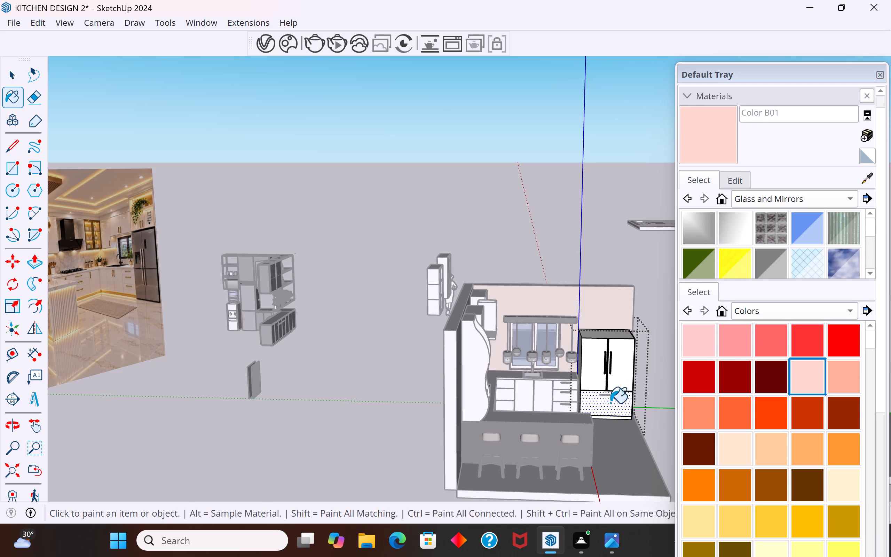
scroll(569, 431, up, 5)
click(614, 406)
click(638, 364)
click(601, 355)
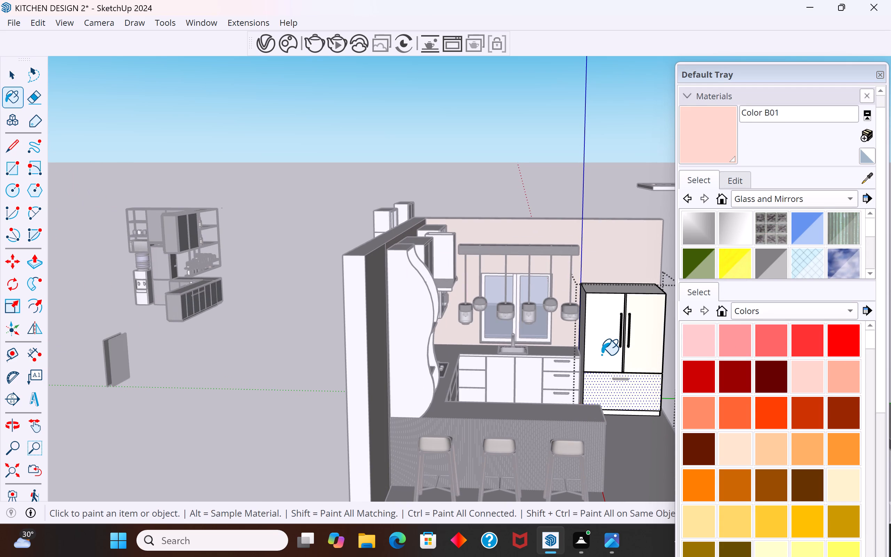
Recolour the fridge fronts' Color B01 material with a tone sampled from the fridge in the reference image, and finish editing the fridge.
scroll(843, 213, up, 5)
scroll(794, 391, down, 4)
scroll(794, 391, up, 4)
click(732, 181)
click(837, 233)
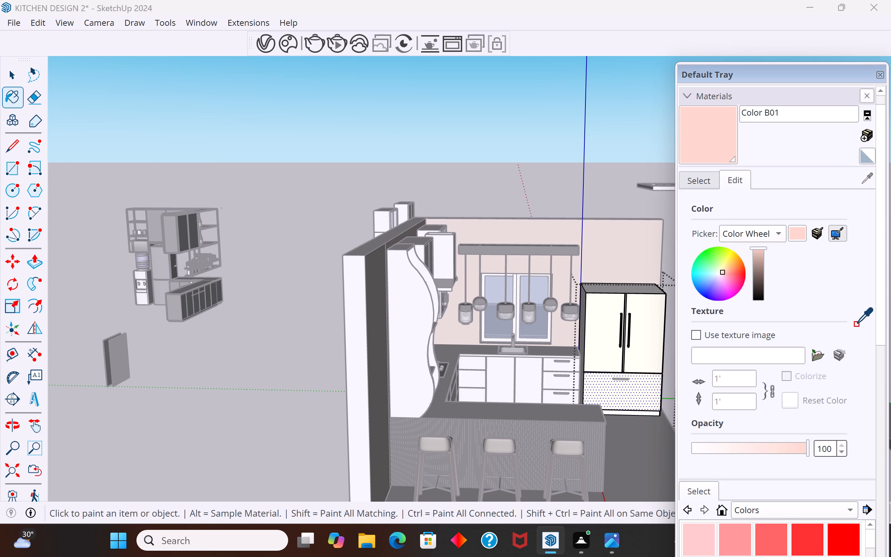
scroll(856, 328, down, 10)
scroll(261, 369, down, 12)
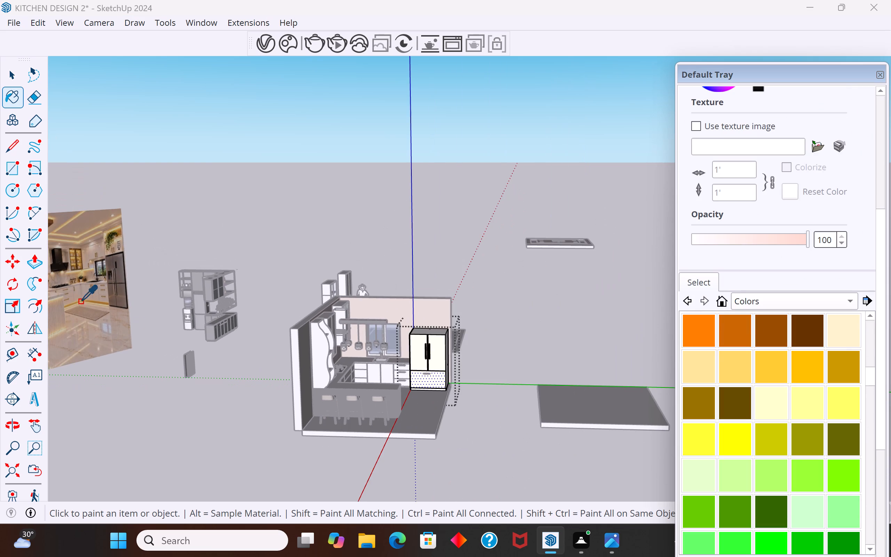
scroll(111, 288, up, 7)
click(118, 292)
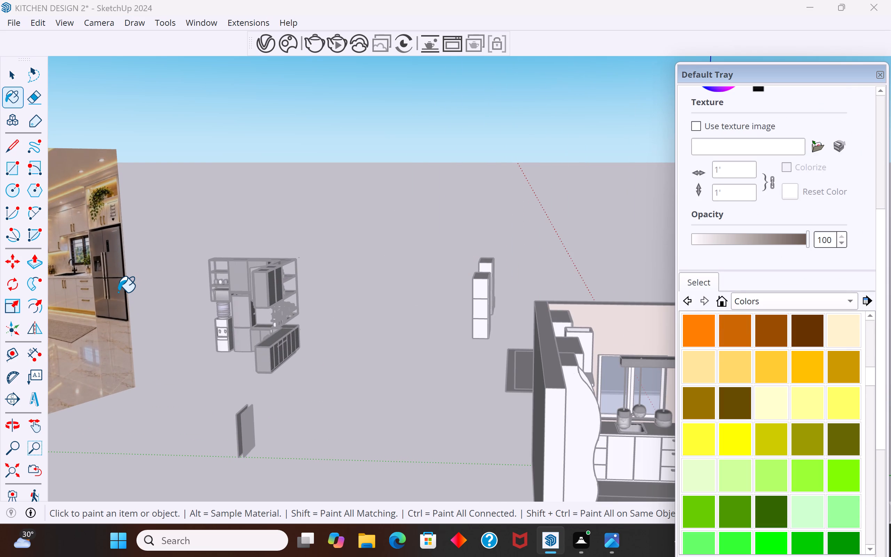
scroll(118, 292, down, 5)
scroll(441, 391, up, 6)
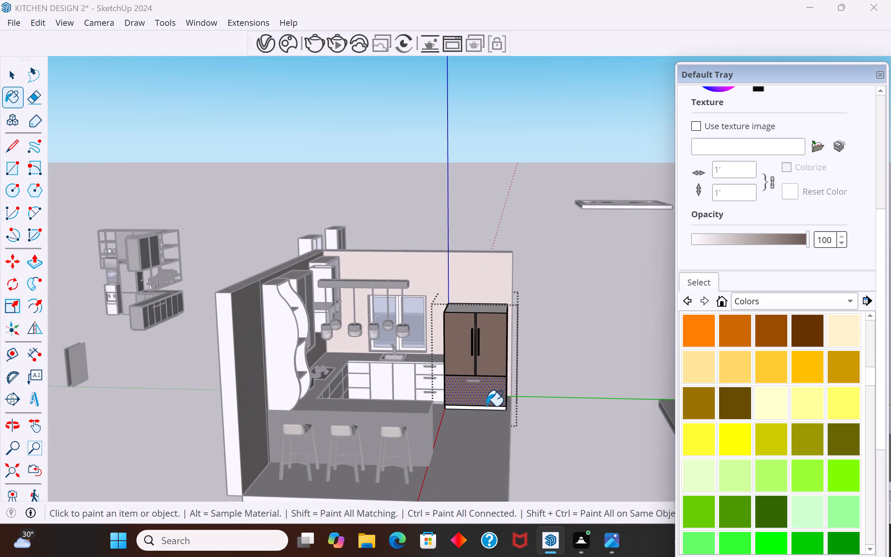
scroll(486, 406, up, 6)
click(500, 382)
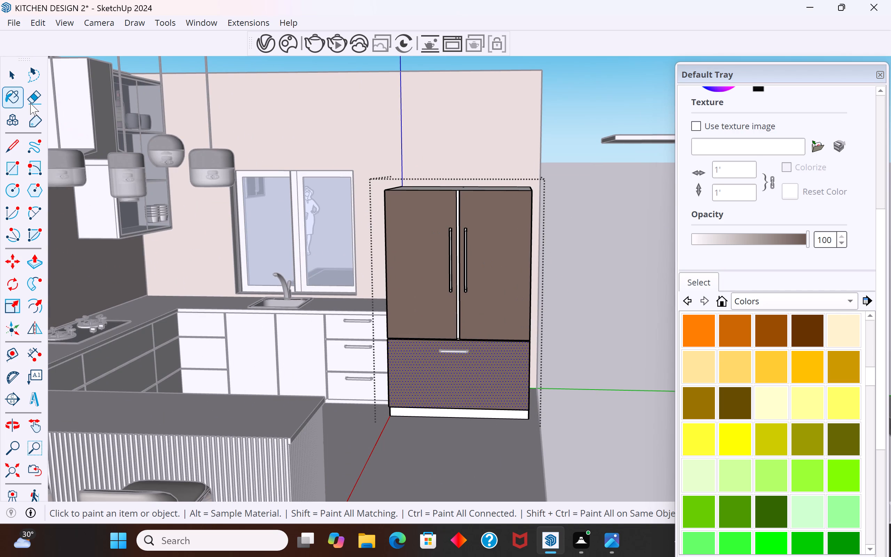
click(15, 82)
click(617, 317)
Examine the recoloured fridge and the rest of the kitchen from several angles against the reference image.
scroll(563, 415, down, 4)
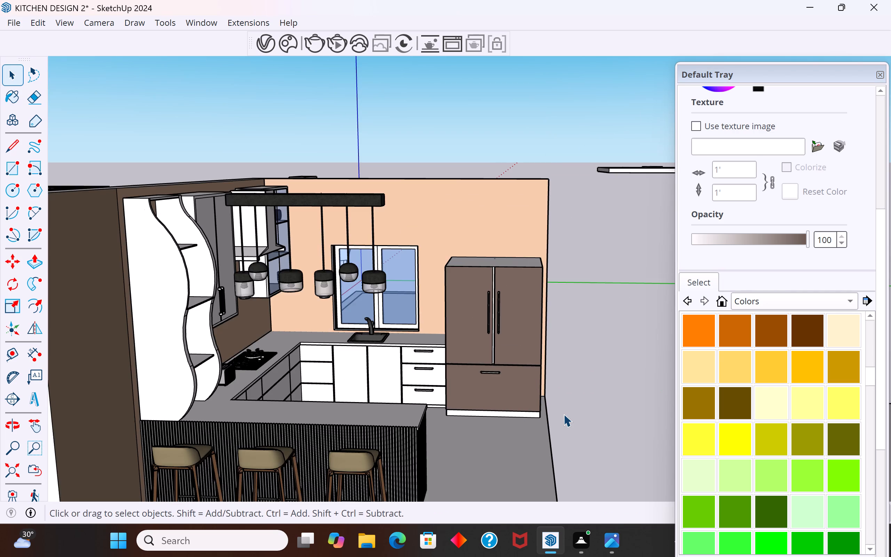
scroll(584, 376, down, 7)
middle_drag(572, 395, 563, 370)
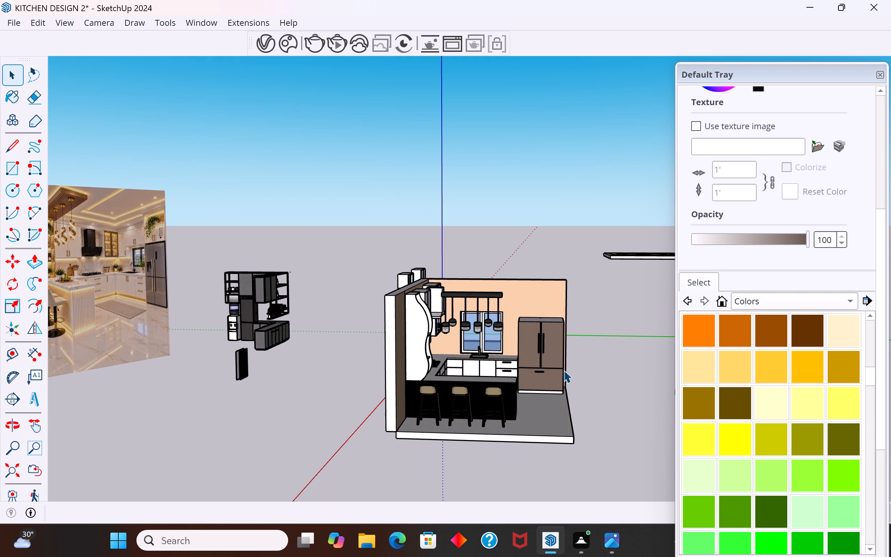
scroll(499, 357, up, 3)
middle_drag(575, 382, 418, 361)
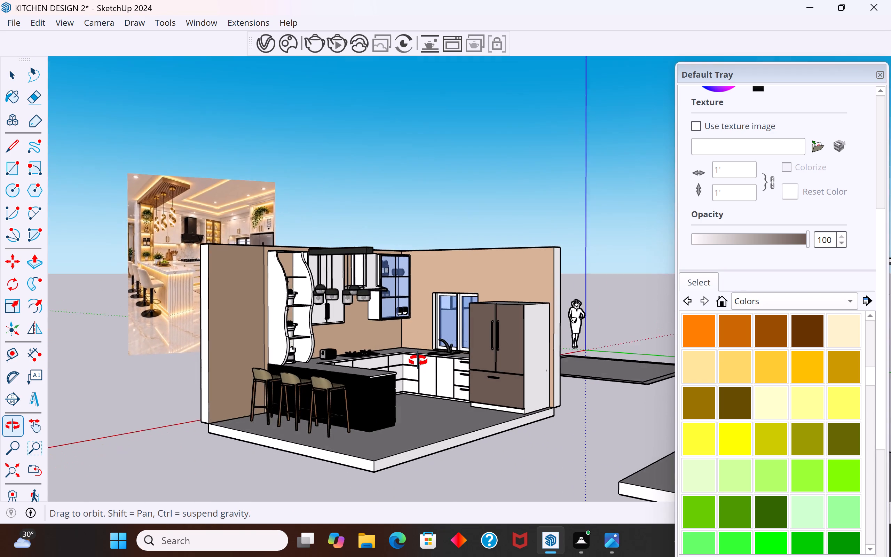
middle_drag(418, 361, 470, 373)
scroll(541, 358, down, 3)
middle_drag(540, 402, 512, 439)
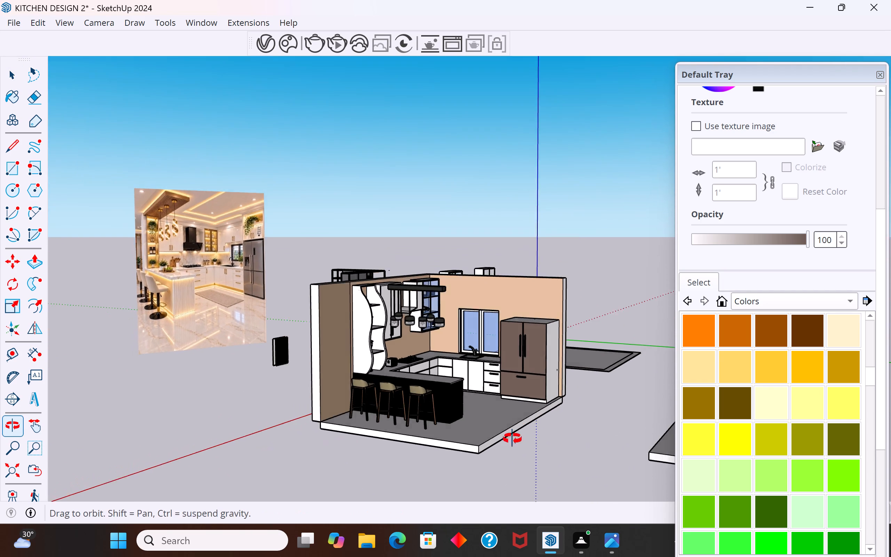
middle_drag(512, 439, 380, 482)
scroll(436, 369, up, 7)
middle_drag(438, 371, 482, 371)
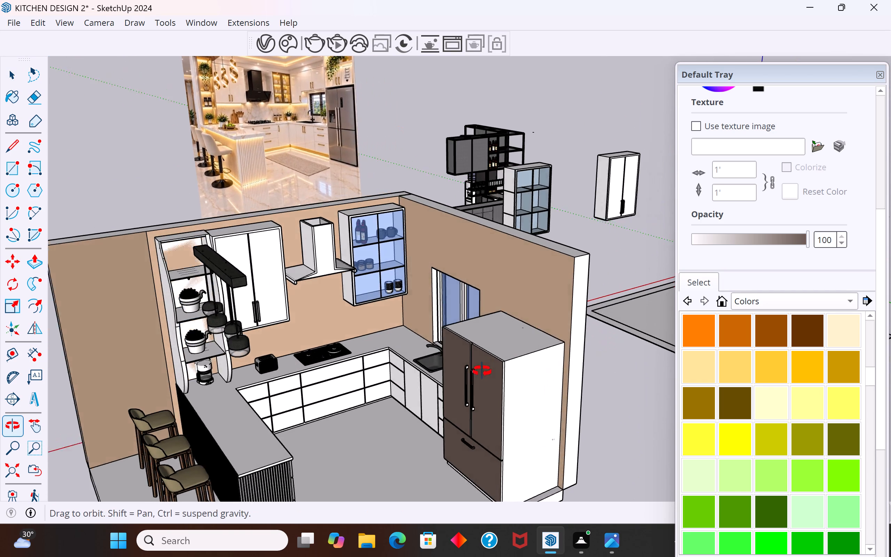
middle_drag(482, 371, 520, 371)
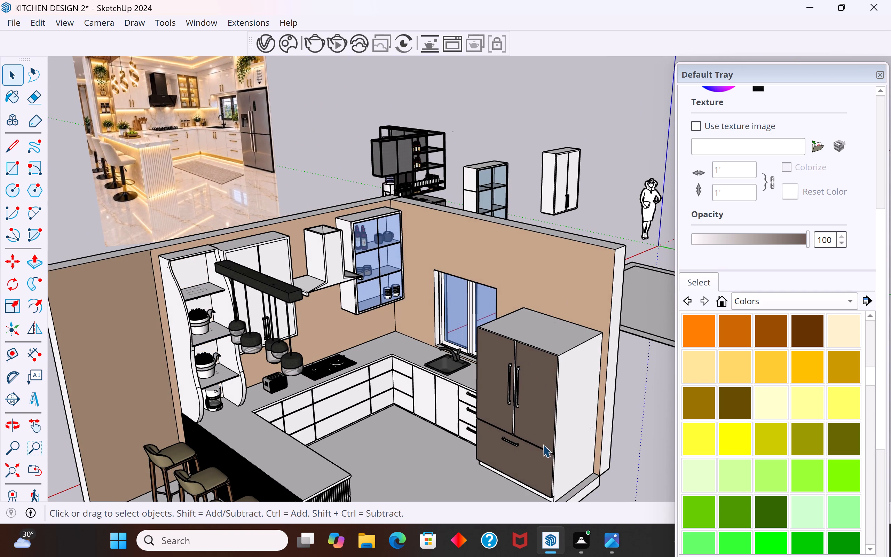
Open the fridge for editing and paint the front face of its base plinth with dark brown Color C08.
scroll(545, 451, up, 2)
scroll(551, 292, down, 4)
scroll(549, 442, up, 4)
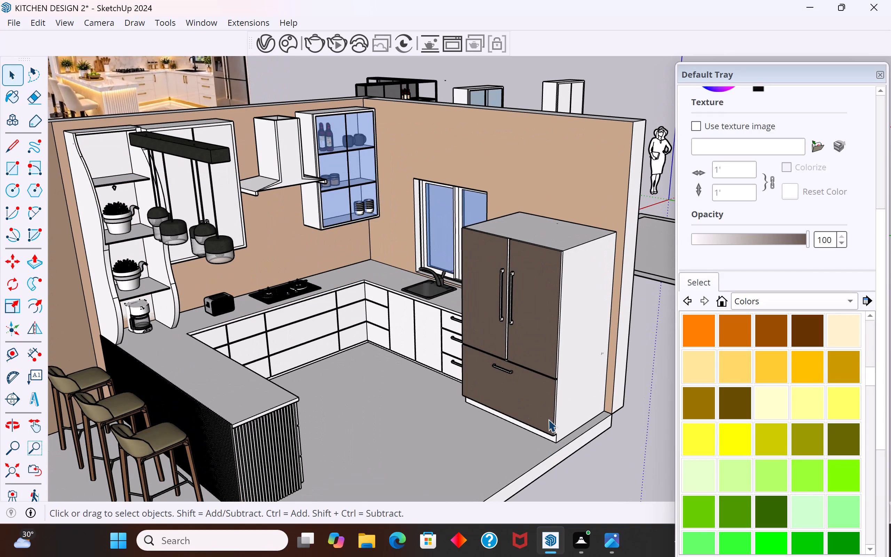
scroll(554, 422, up, 4)
middle_drag(552, 444, 640, 389)
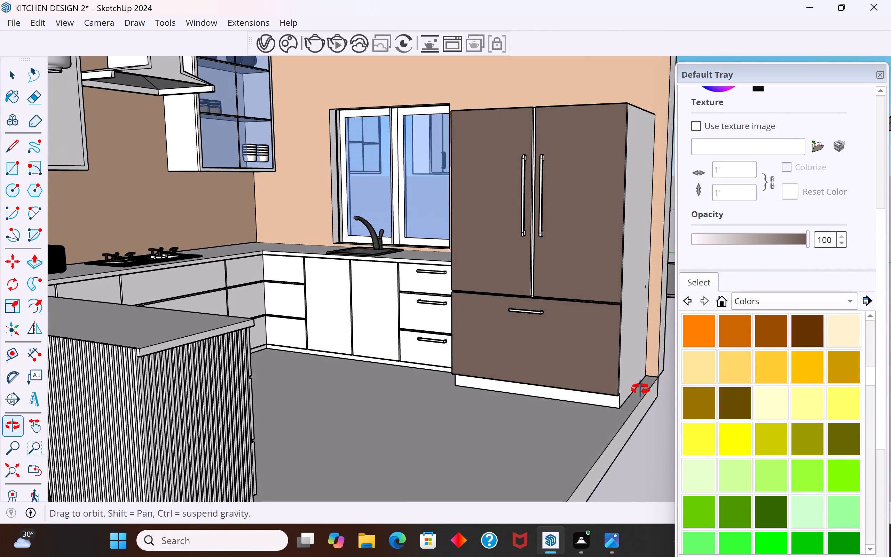
middle_drag(640, 389, 640, 389)
scroll(594, 410, up, 4)
click(605, 395)
double_click(609, 394)
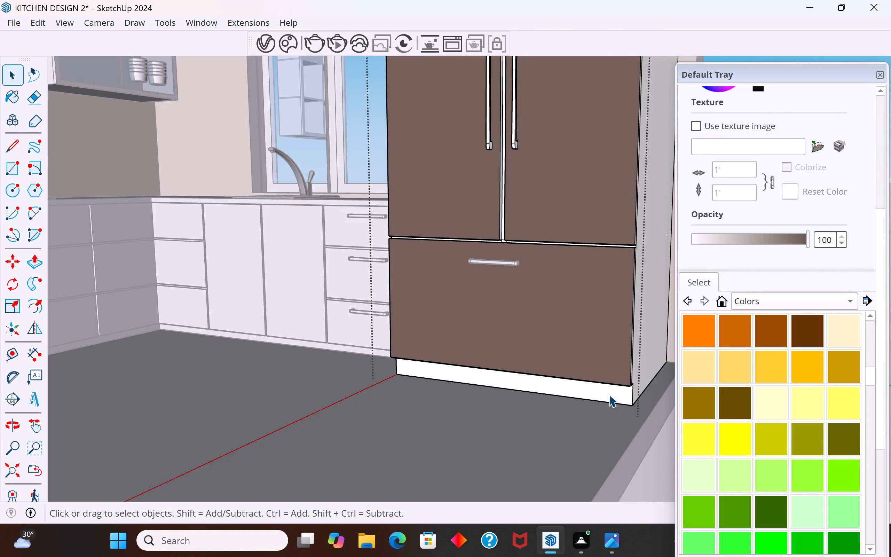
click(615, 393)
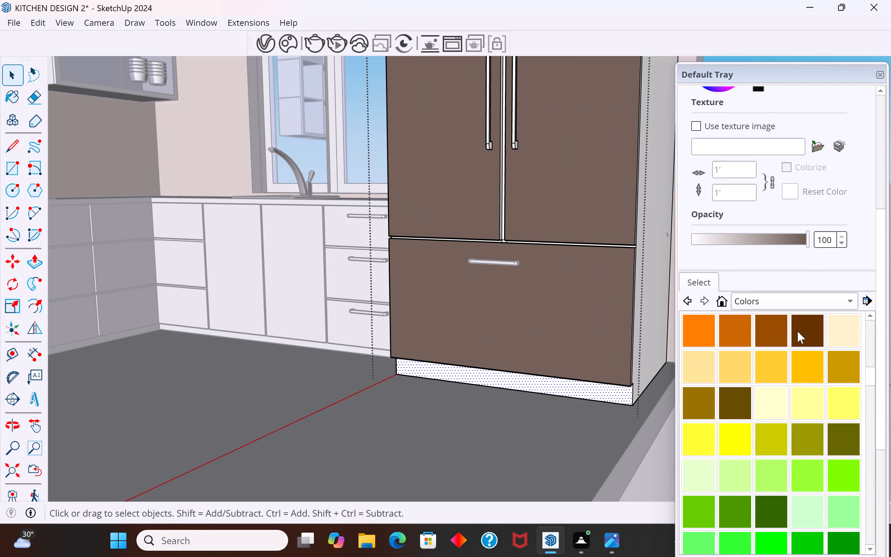
click(797, 331)
click(621, 405)
scroll(609, 409, up, 6)
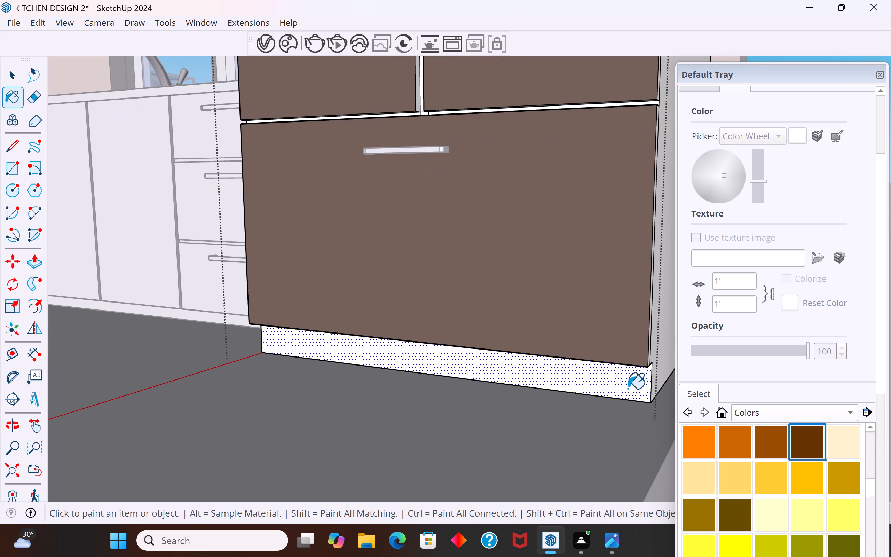
click(628, 389)
Set the opacity of the plinth's Color C08 material to 74.
scroll(601, 421, down, 1)
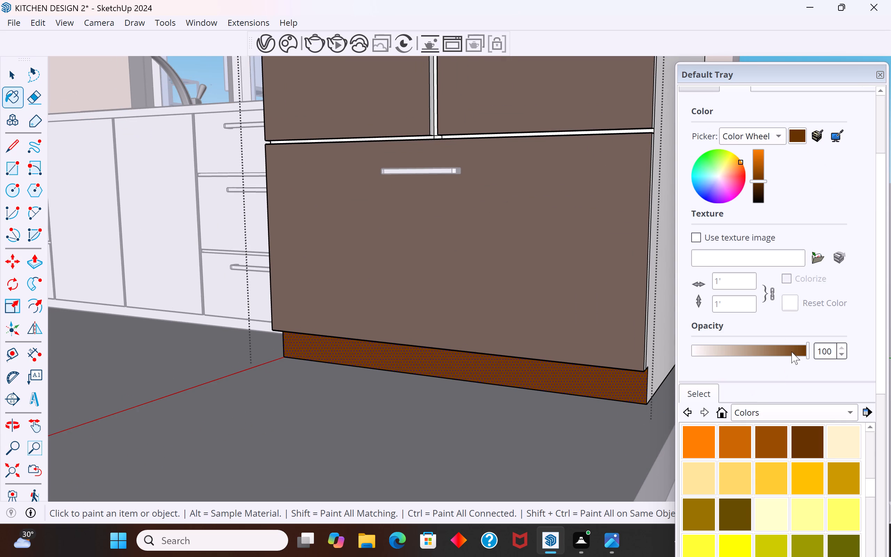
drag(808, 350, 758, 353)
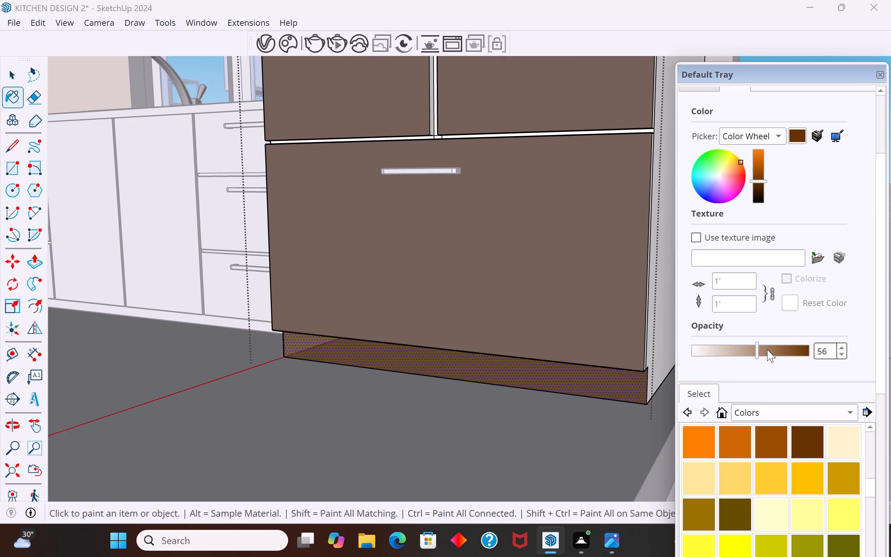
drag(757, 351, 709, 355)
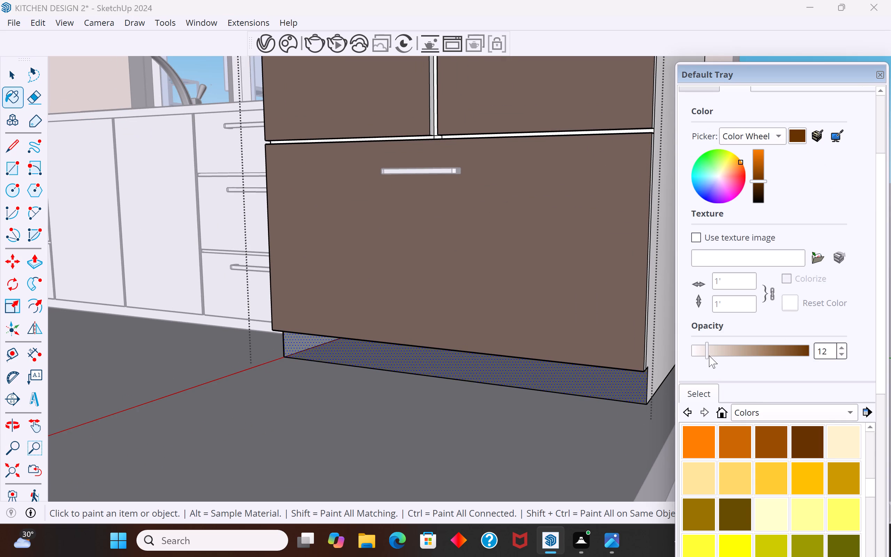
drag(709, 355, 778, 361)
scroll(750, 421, up, 8)
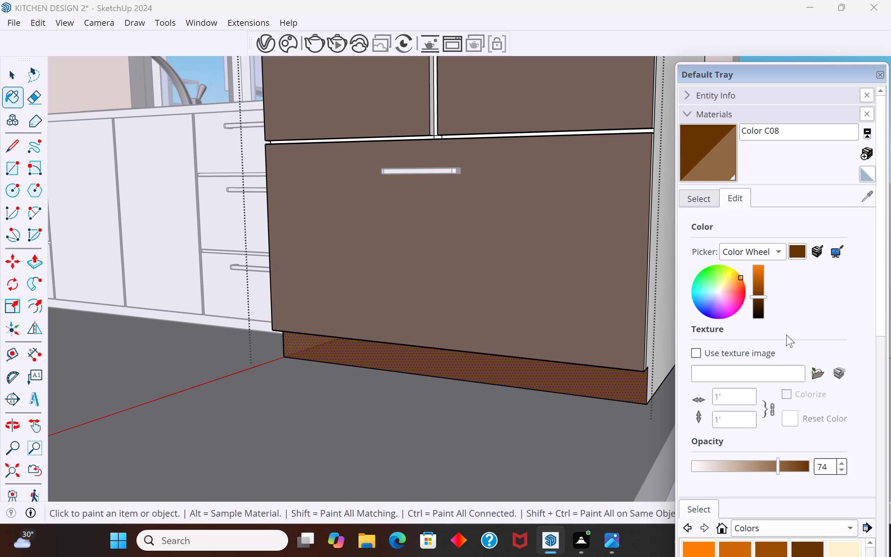
click(690, 115)
click(690, 115)
scroll(605, 475, down, 10)
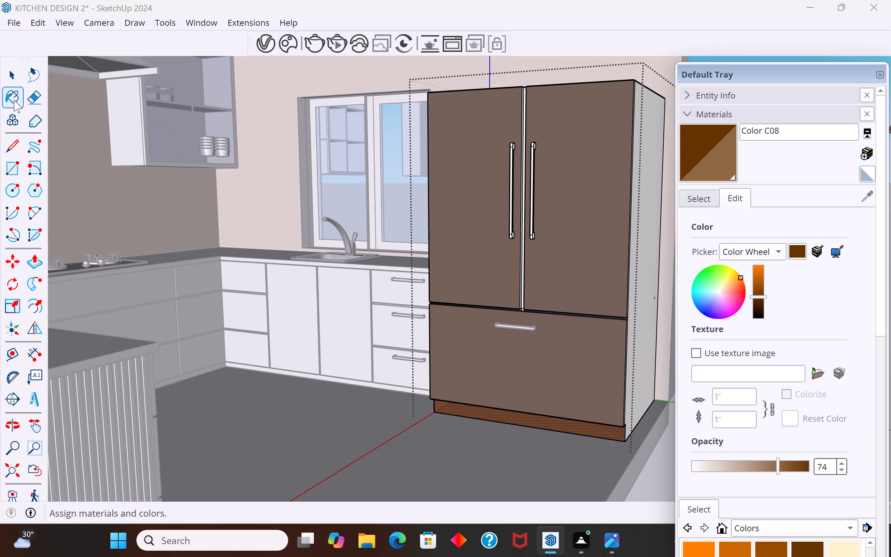
click(5, 70)
scroll(589, 334, down, 10)
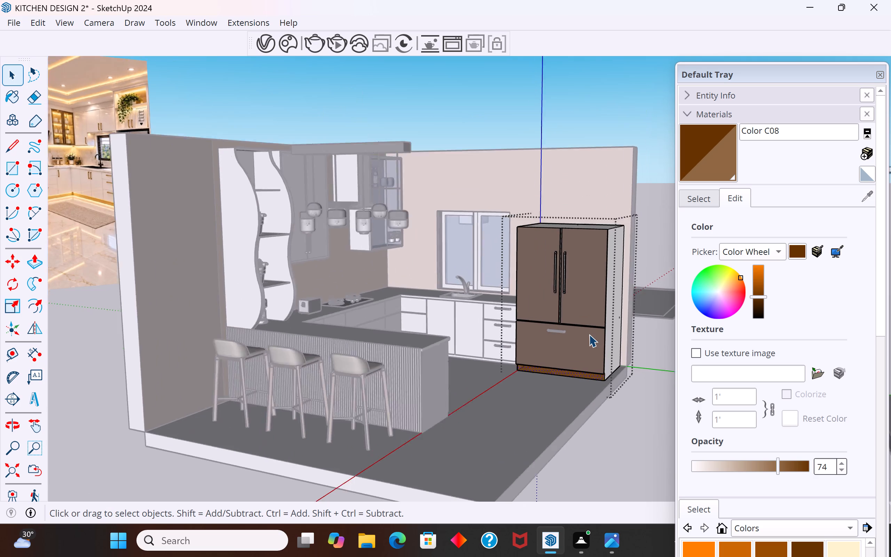
Finish editing the fridge and return to the whole kitchen model.
scroll(589, 334, down, 1)
click(610, 394)
middle_drag(525, 364, 512, 356)
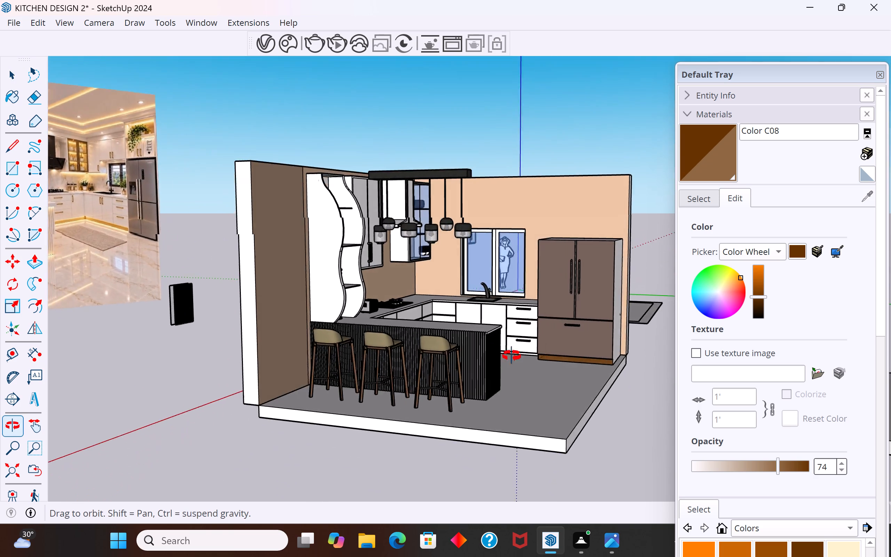
middle_drag(512, 356, 442, 398)
click(581, 477)
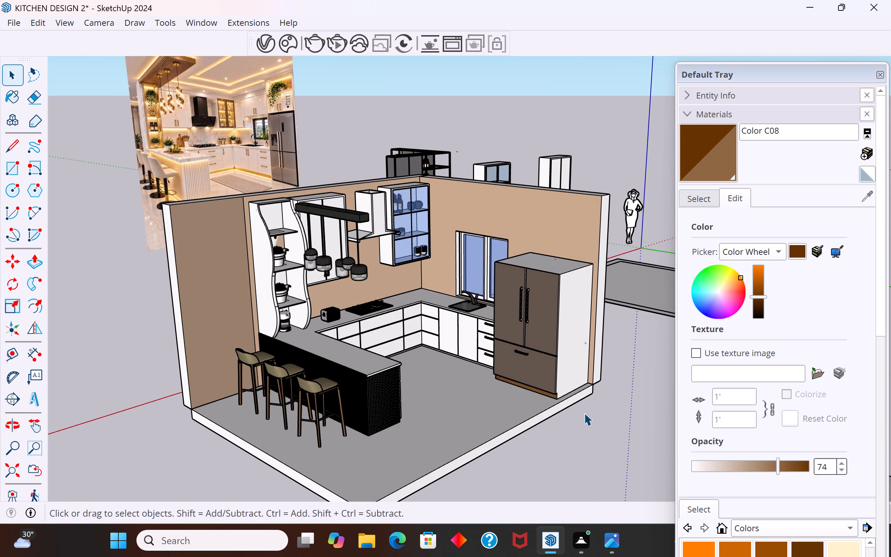
Select the top face of the U-shaped kitchen countertop.
scroll(319, 355, up, 6)
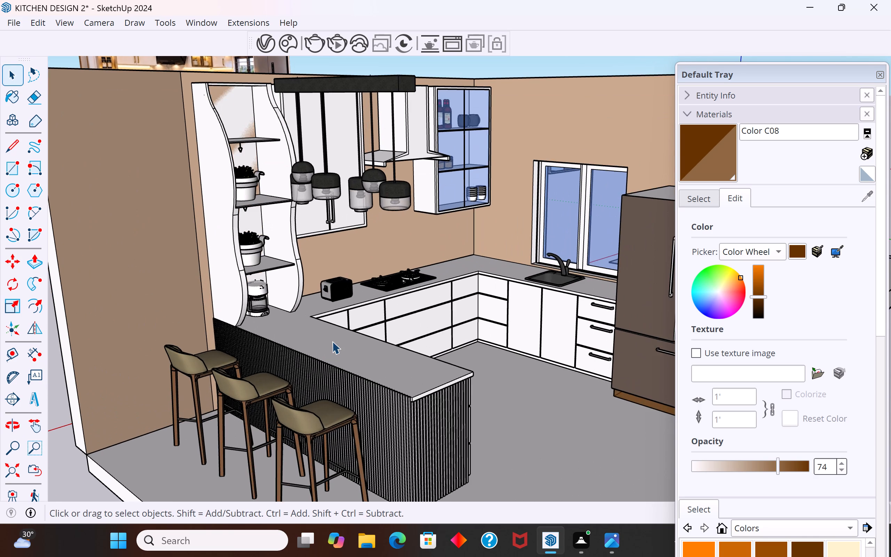
scroll(333, 342, down, 4)
middle_drag(354, 355, 367, 383)
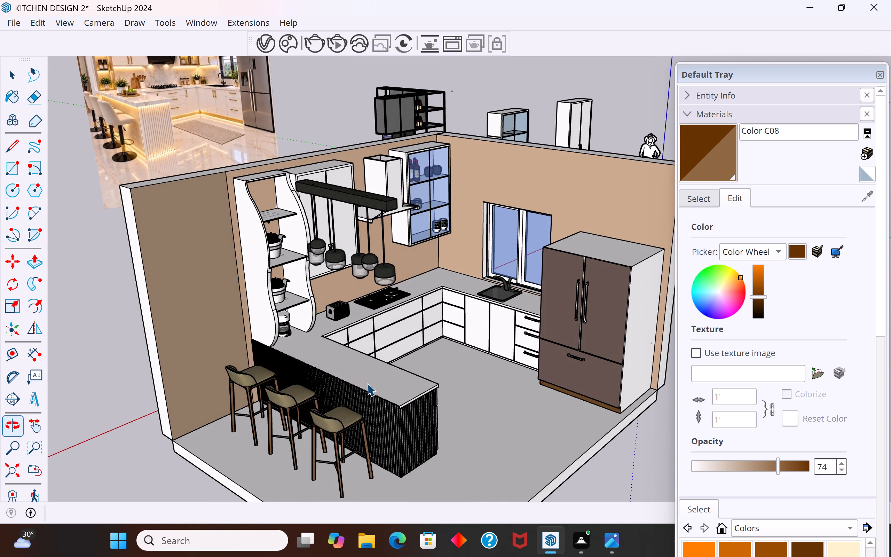
click(368, 374)
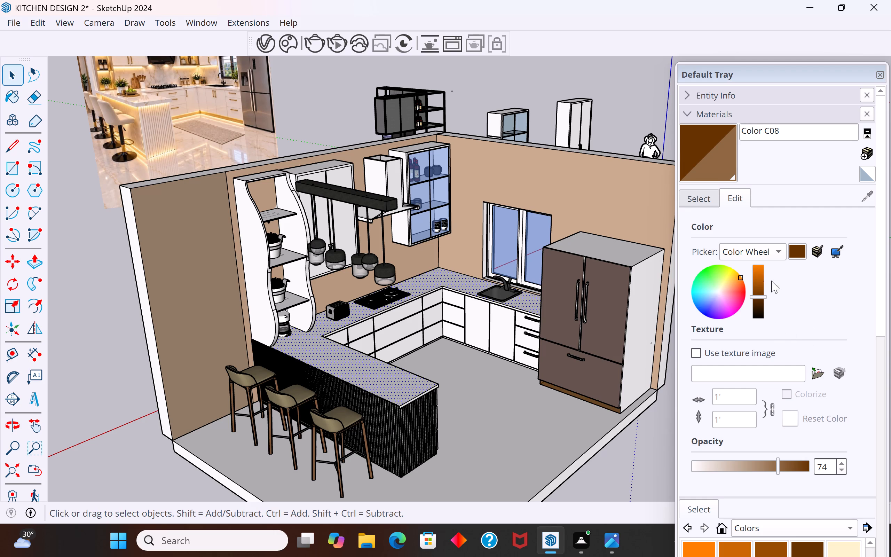
scroll(798, 356, up, 4)
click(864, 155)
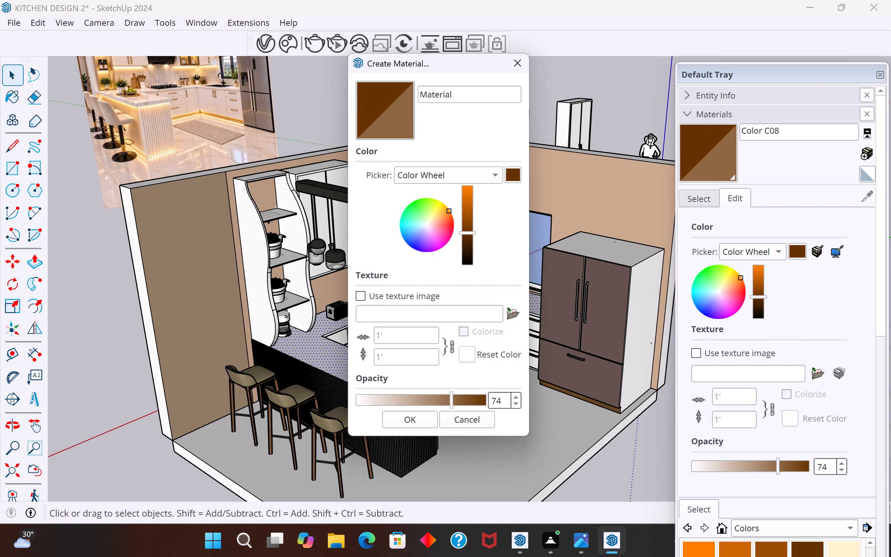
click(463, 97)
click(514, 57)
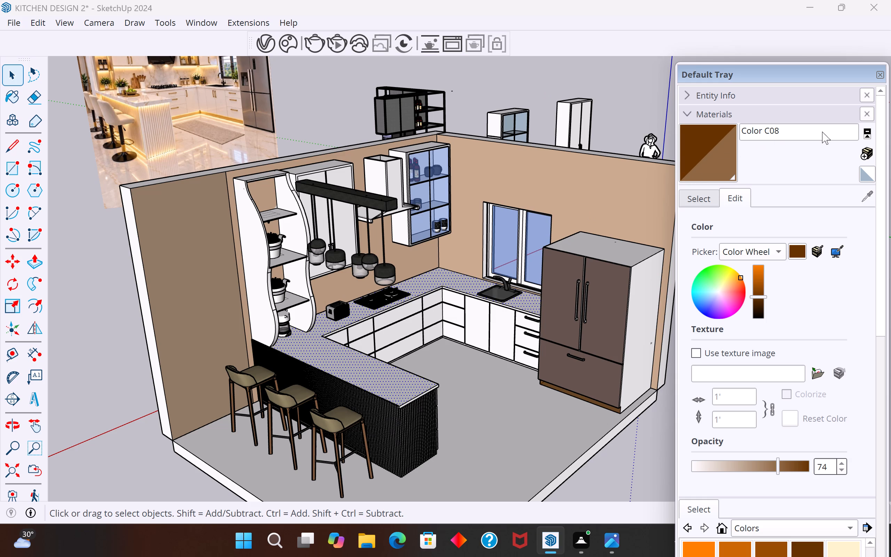
Create a new material named Material cabin from the current dark brown colour at 74 opacity.
click(867, 154)
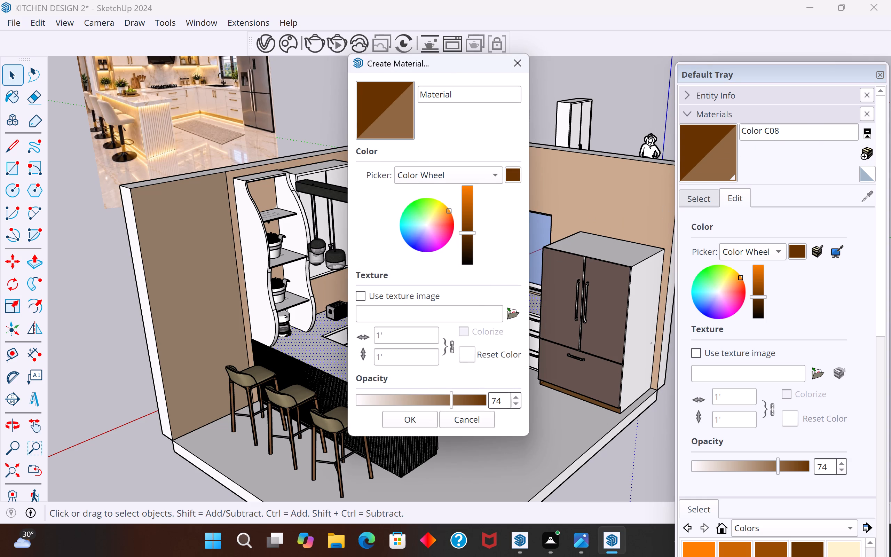
key(space)
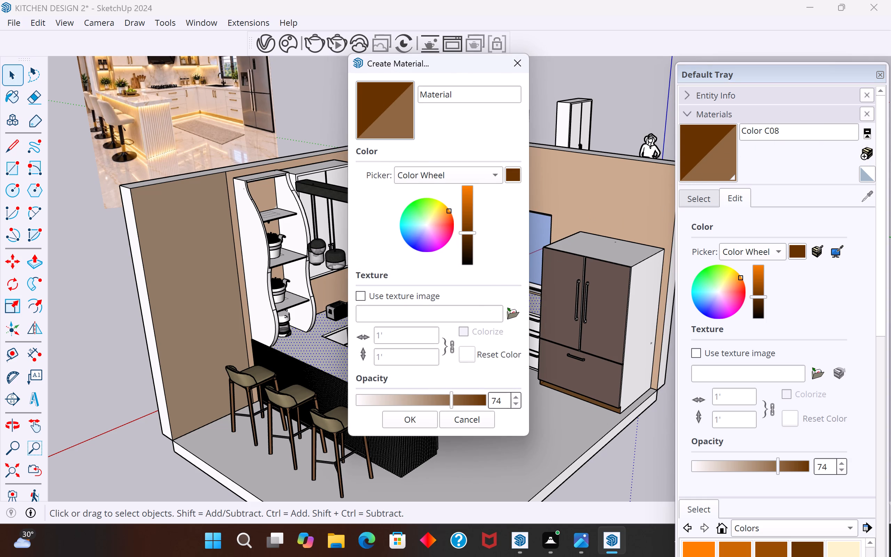
key(c)
click(456, 98)
key(space)
text(cabin)
click(470, 121)
click(419, 423)
Paint the selected countertop face with the pale yellow Color D02.
scroll(798, 228, up, 4)
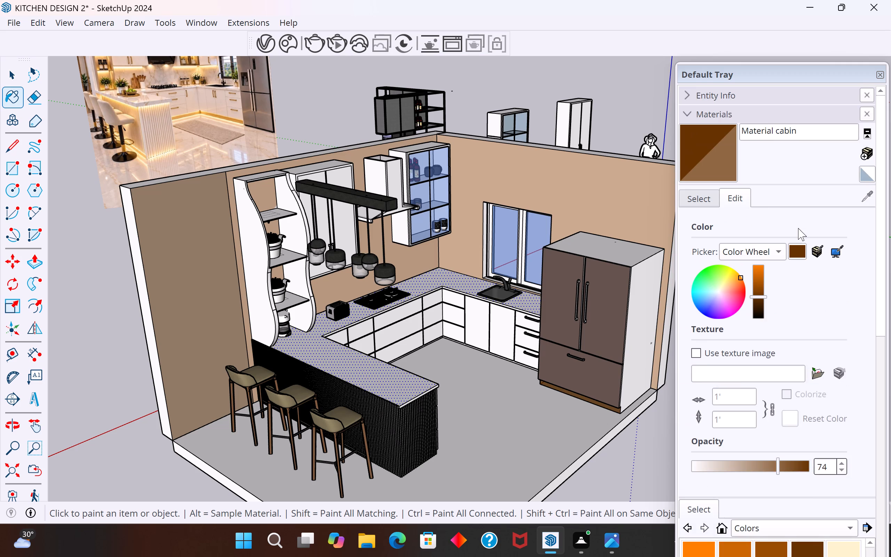
scroll(798, 228, up, 1)
click(701, 199)
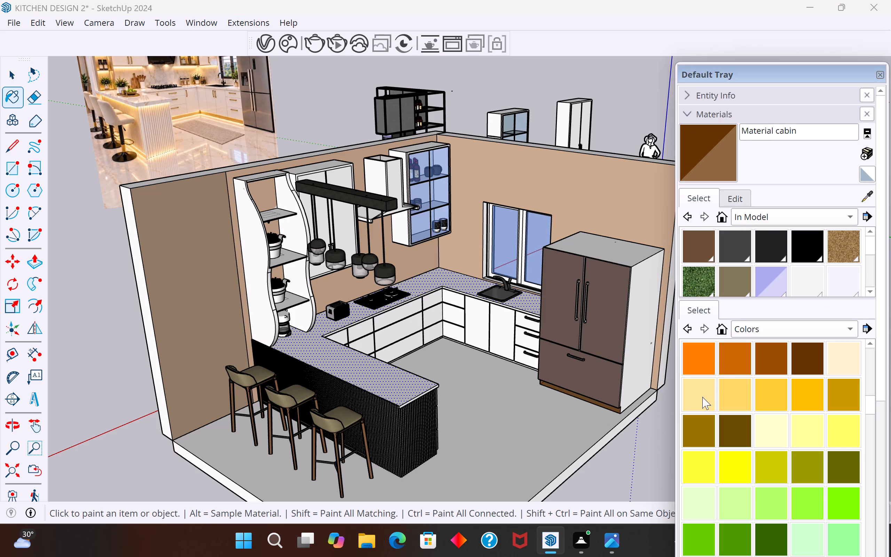
click(702, 397)
click(392, 393)
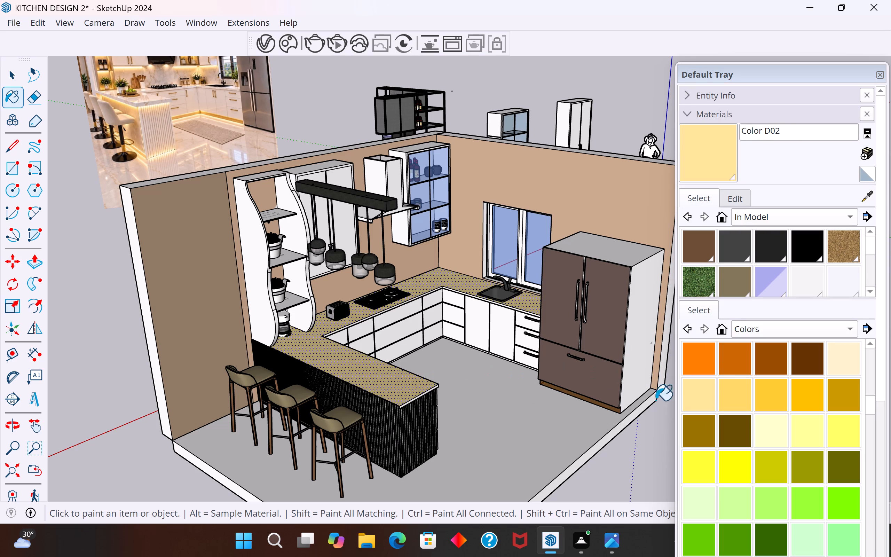
click(16, 73)
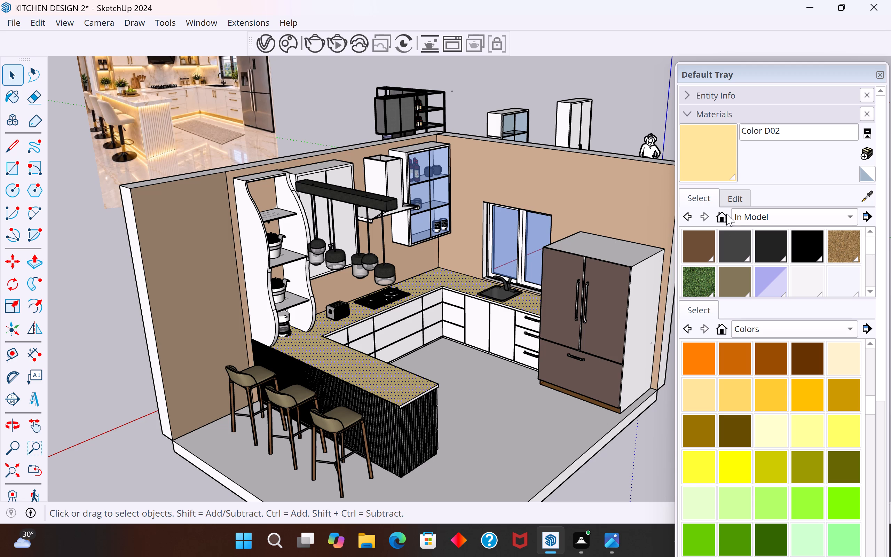
Recolour the countertop's Color D02 material with a tone sampled from the peninsula countertop in the reference image, and clear the selection.
click(735, 197)
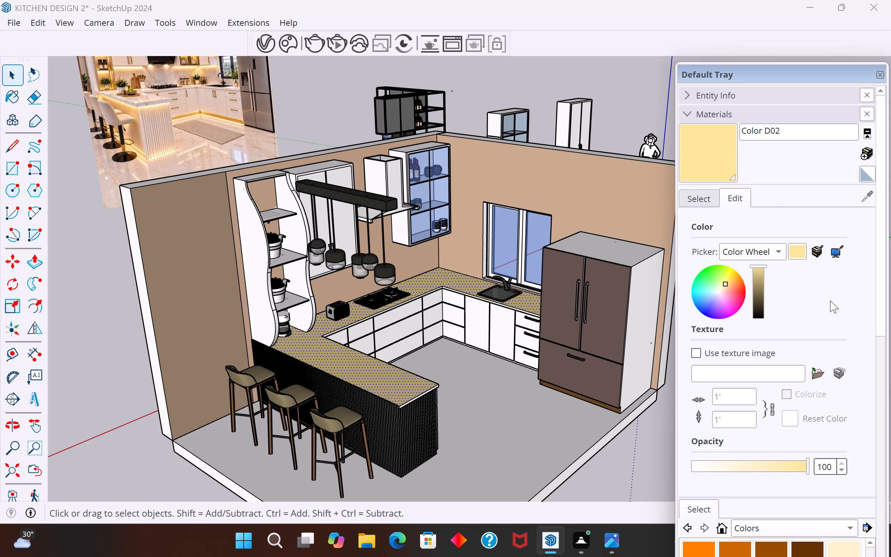
click(836, 246)
scroll(157, 82, up, 8)
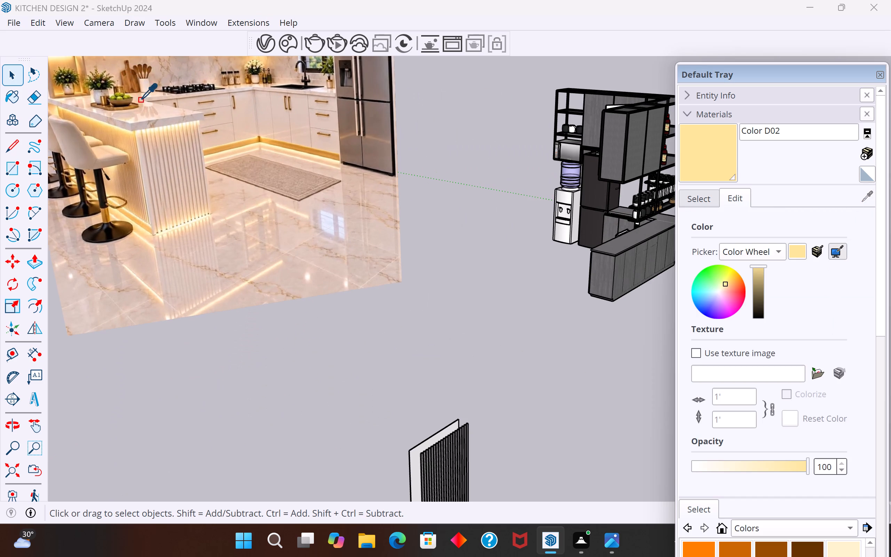
click(149, 112)
scroll(149, 112, down, 10)
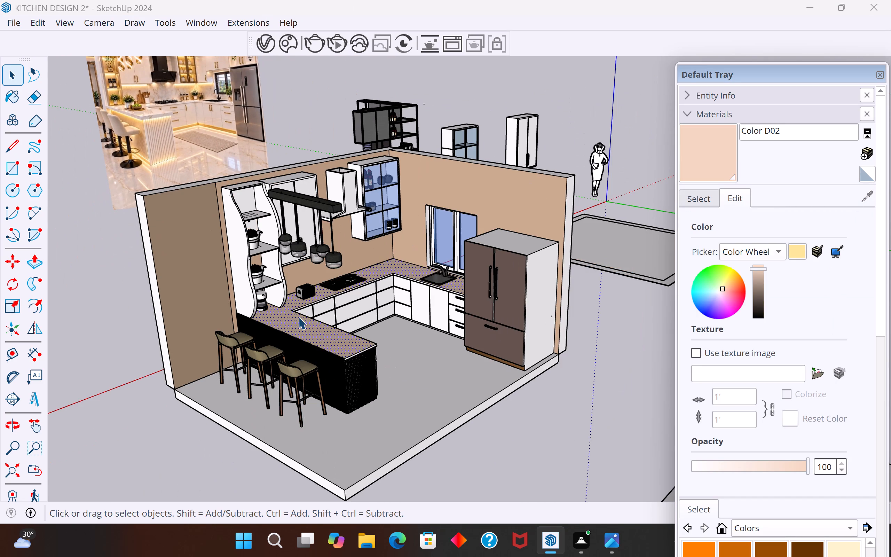
scroll(316, 329, up, 5)
scroll(386, 363, down, 3)
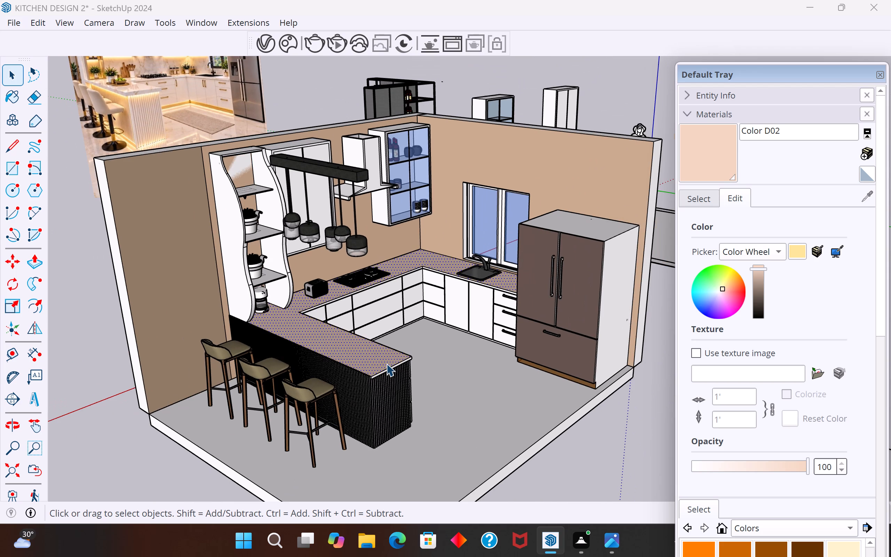
click(600, 493)
Examine the recoloured countertop and the rest of the kitchen from several angles against the reference image.
scroll(350, 339, up, 3)
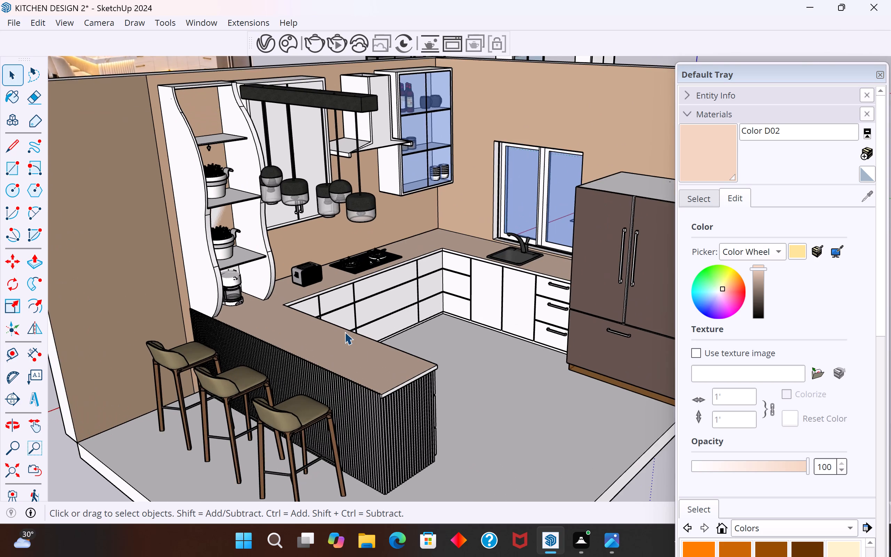
scroll(373, 364, up, 1)
middle_drag(373, 370, 140, 374)
scroll(340, 230, up, 8)
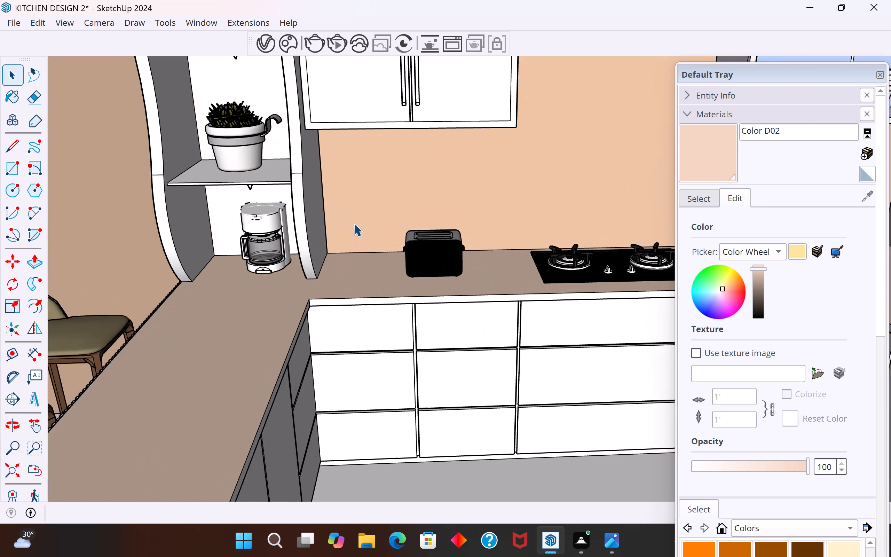
middle_drag(356, 266, 513, 280)
scroll(355, 374, down, 8)
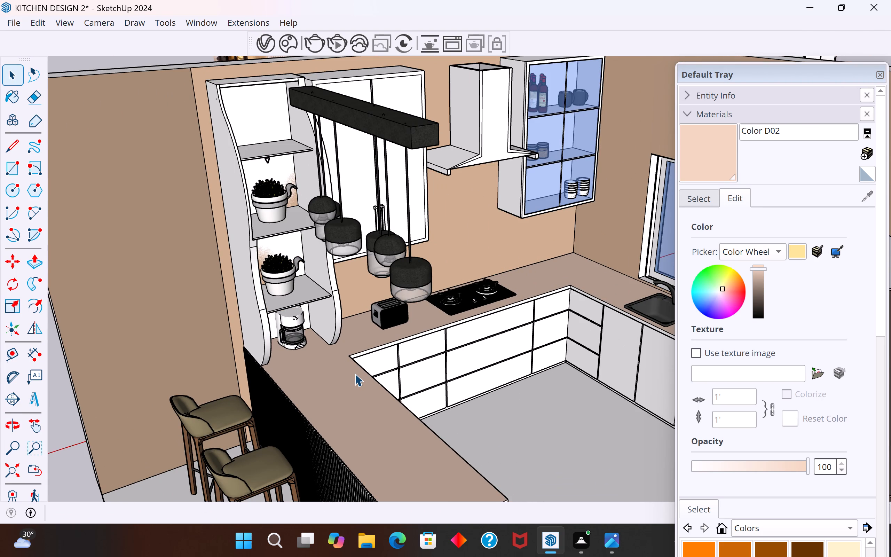
scroll(355, 374, down, 16)
scroll(303, 167, up, 3)
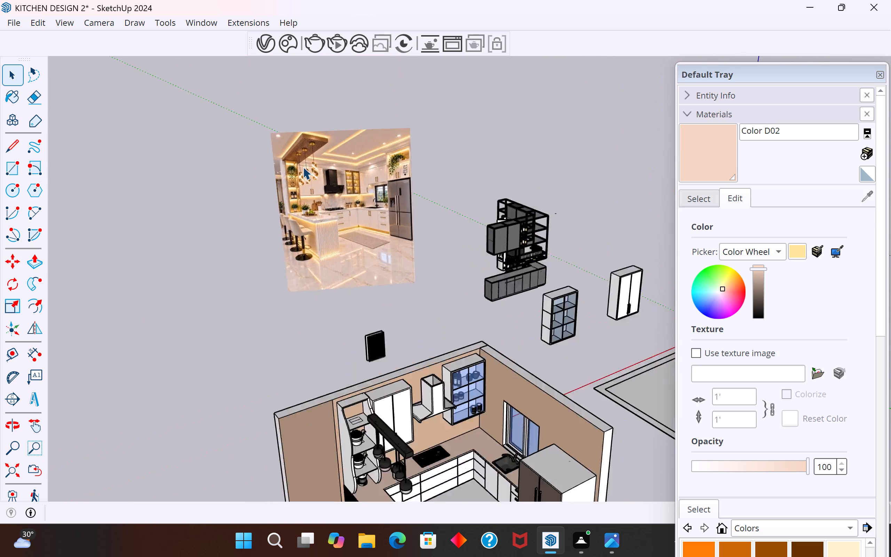
scroll(303, 167, up, 18)
middle_drag(284, 230, 275, 245)
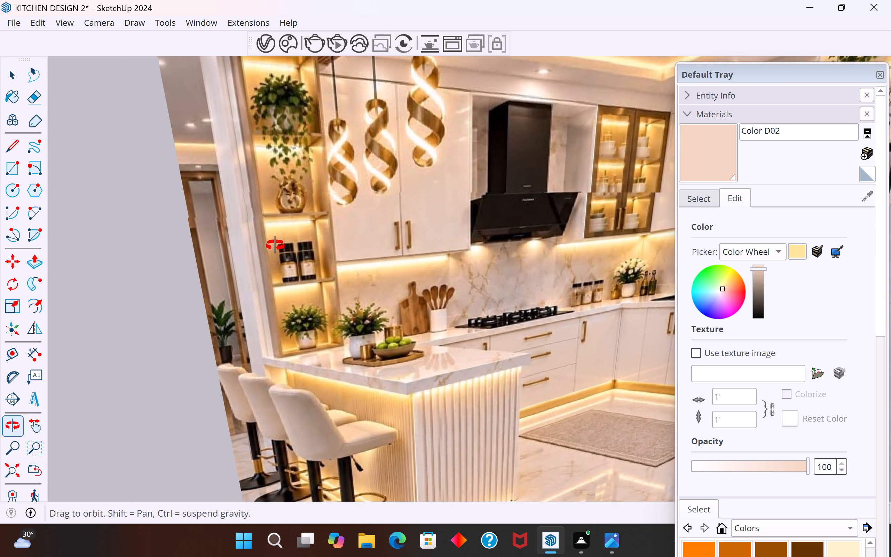
middle_drag(275, 245, 245, 243)
scroll(245, 243, up, 1)
scroll(245, 243, down, 20)
scroll(245, 243, down, 5)
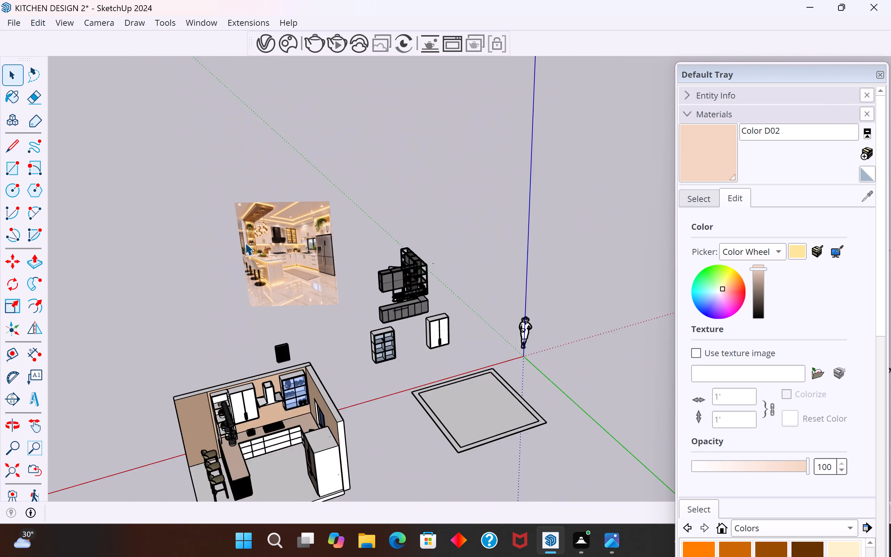
scroll(245, 243, down, 4)
scroll(248, 403, up, 9)
middle_drag(258, 395, 401, 305)
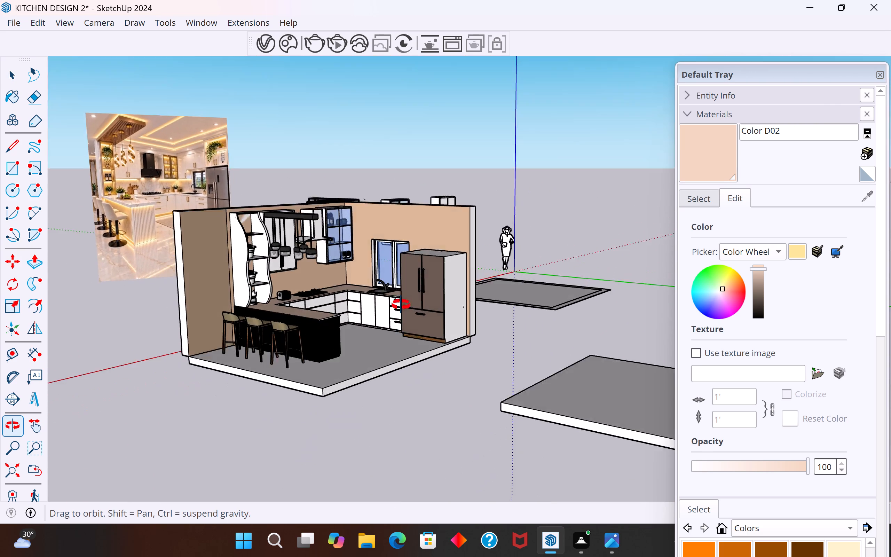
middle_drag(401, 305, 404, 292)
scroll(381, 312, up, 3)
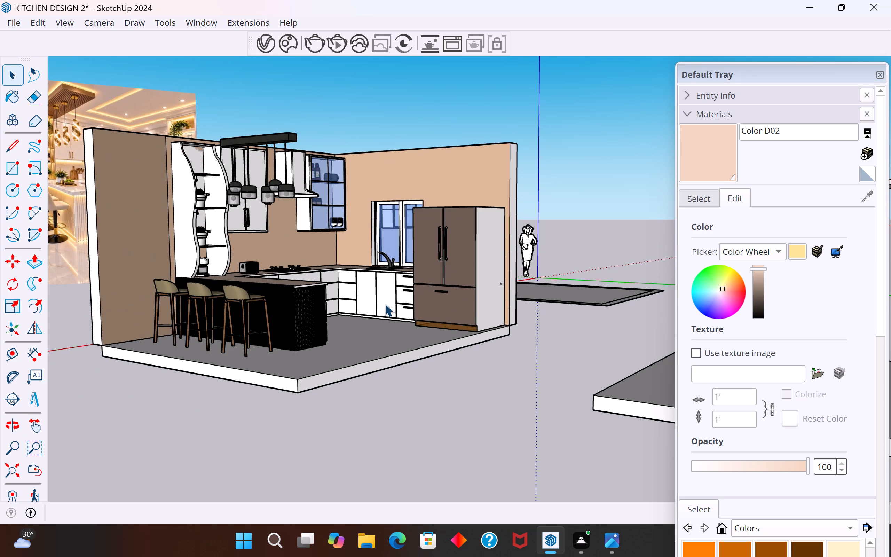
middle_drag(377, 307, 377, 334)
middle_drag(377, 334, 417, 370)
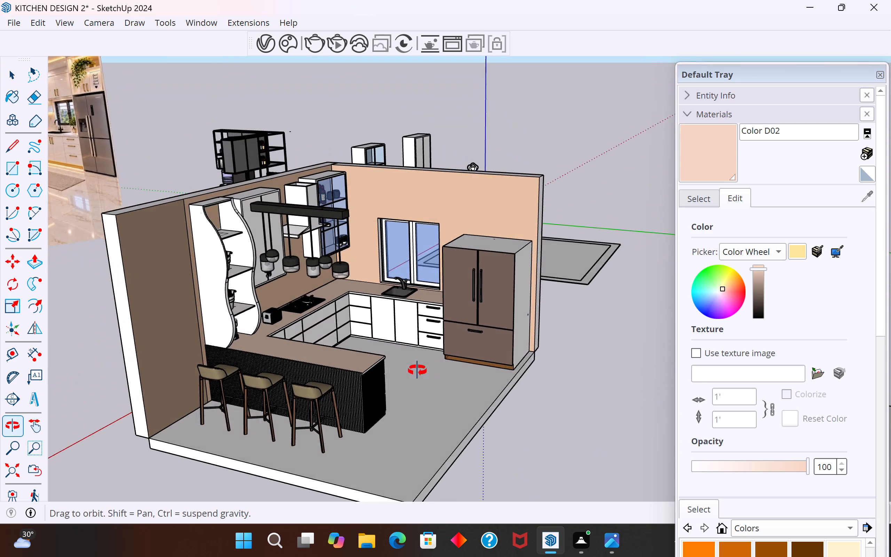
middle_drag(417, 370, 399, 367)
scroll(400, 347, up, 4)
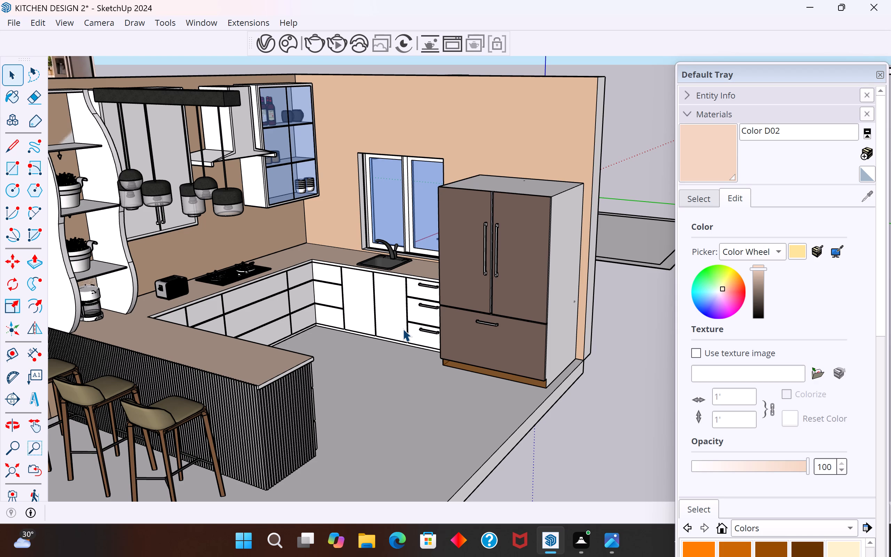
scroll(353, 259, down, 4)
scroll(368, 290, up, 2)
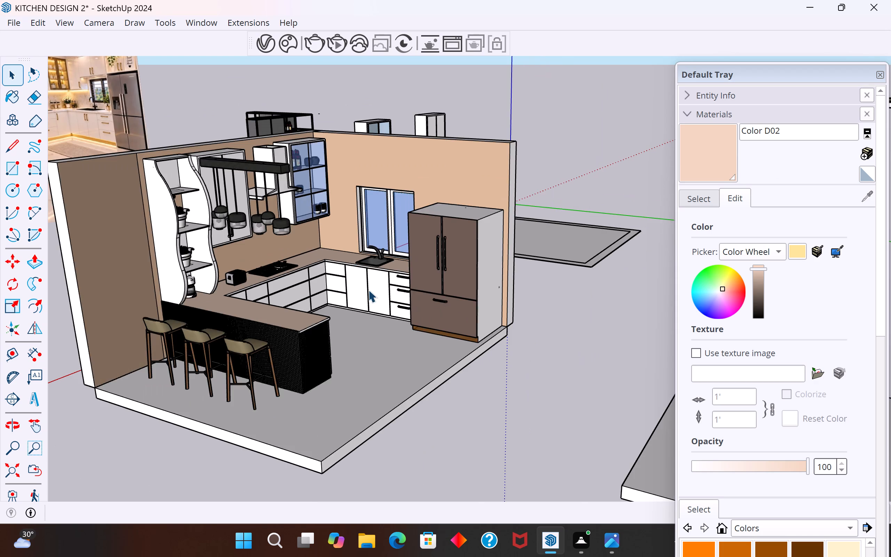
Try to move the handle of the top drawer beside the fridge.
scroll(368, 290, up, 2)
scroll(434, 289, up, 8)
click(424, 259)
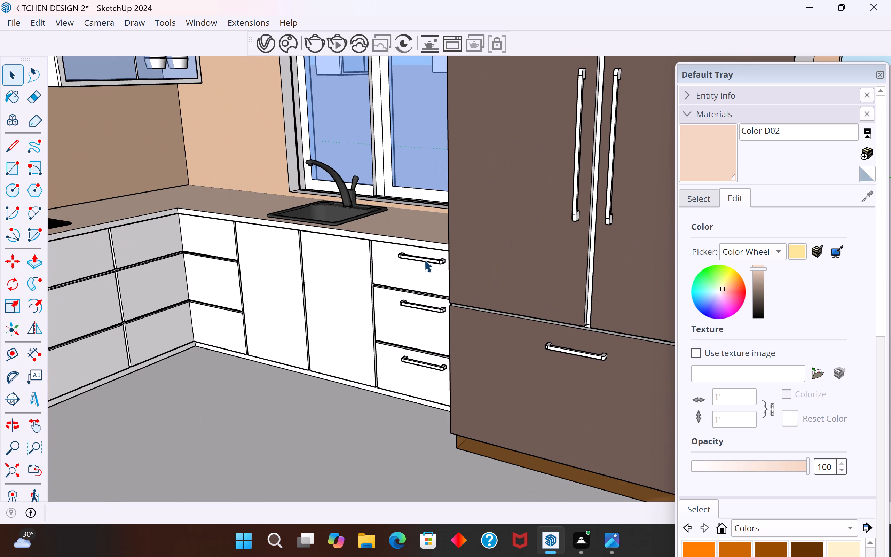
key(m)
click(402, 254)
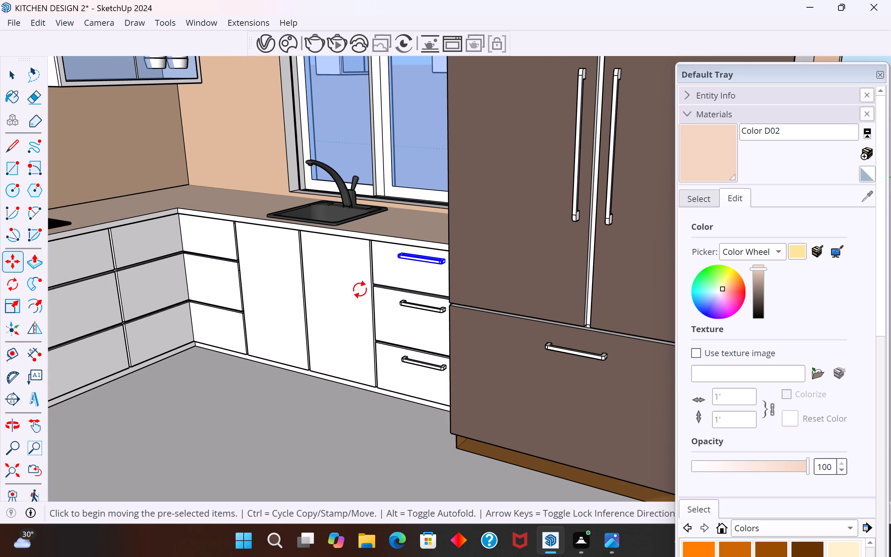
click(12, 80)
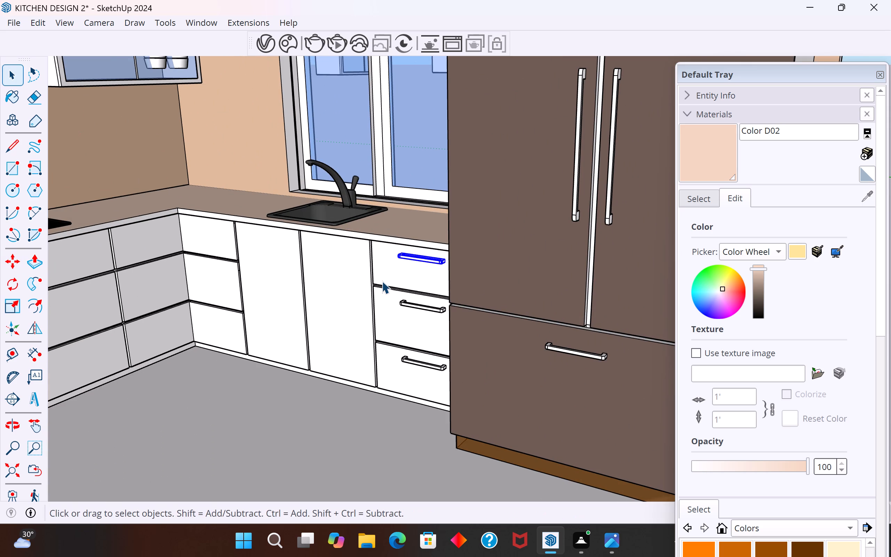
Copy the handle of the top drawer beside the fridge to the open ground outside the kitchen.
click(399, 256)
key(m)
click(400, 256)
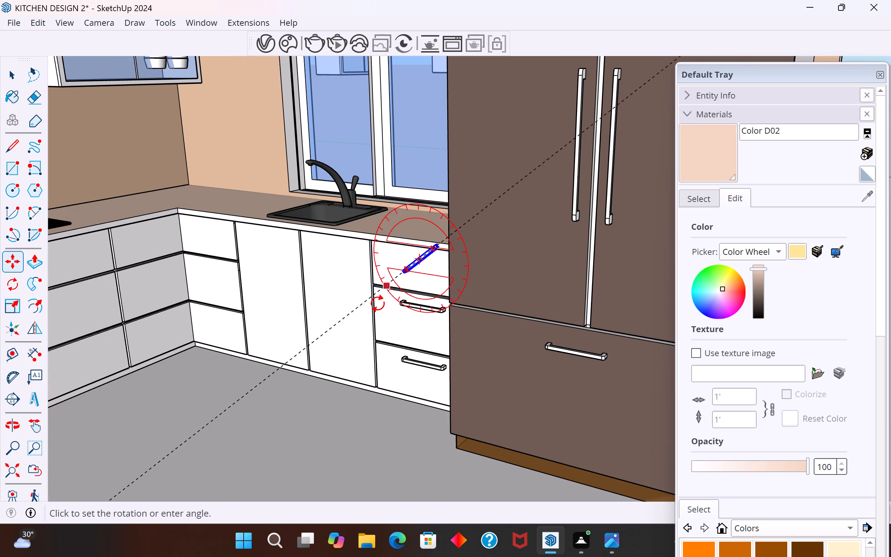
key(Escape)
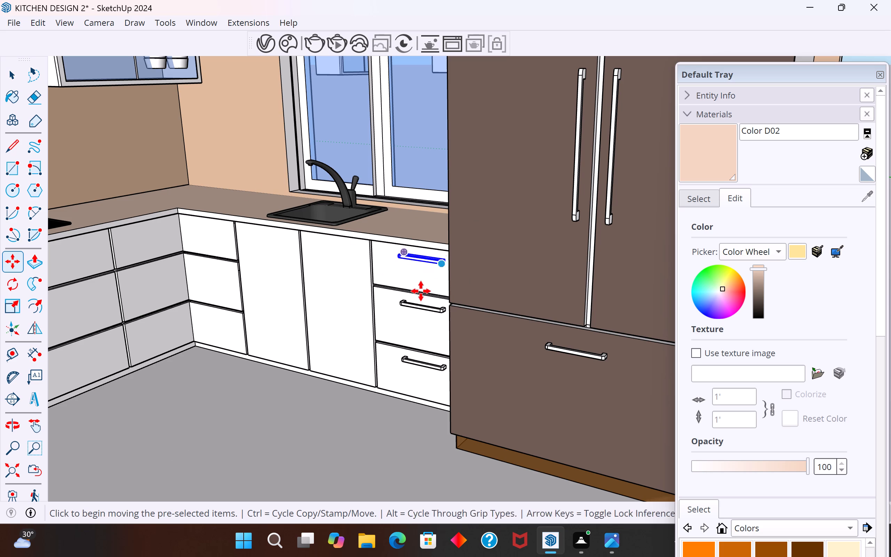
click(442, 268)
scroll(292, 355, down, 2)
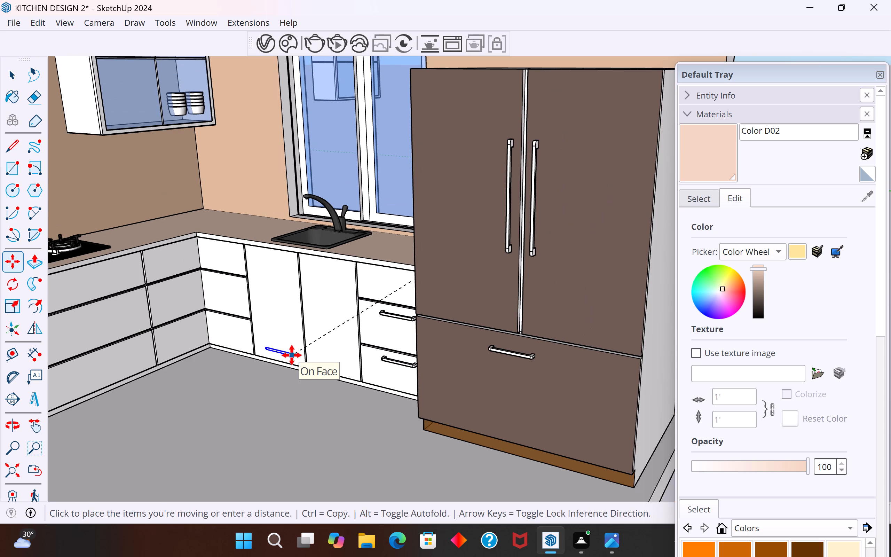
scroll(292, 355, down, 11)
click(494, 424)
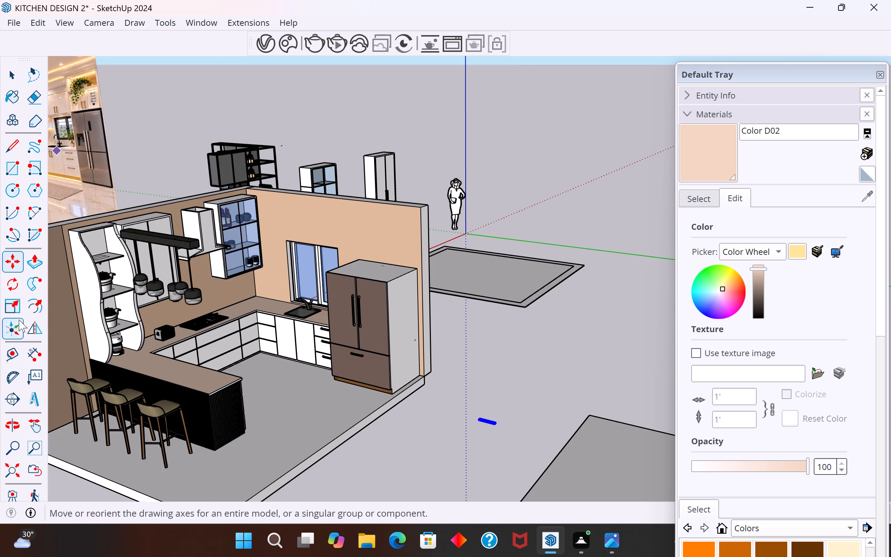
Rotate the copied handle on the red-axis plane until it stands upright, and clear the selection.
click(15, 287)
scroll(483, 421, up, 4)
click(483, 421)
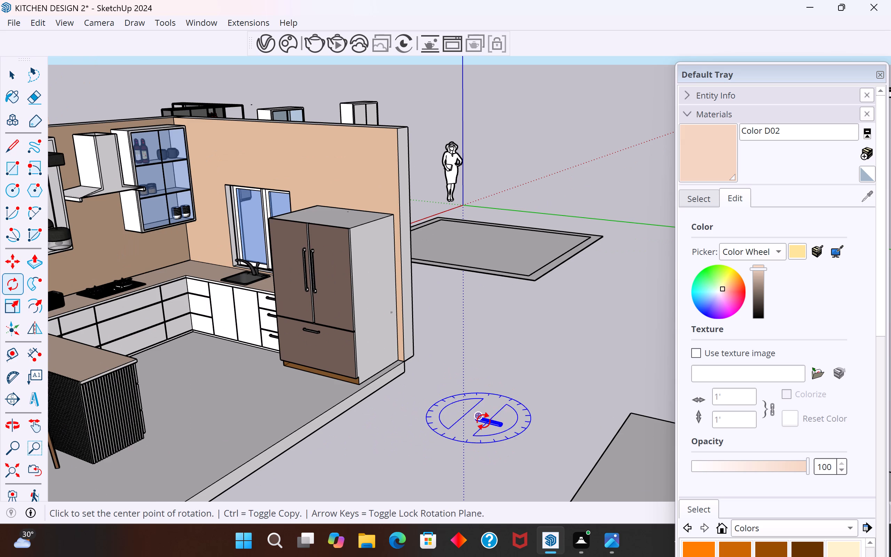
key(Escape)
scroll(472, 424, up, 3)
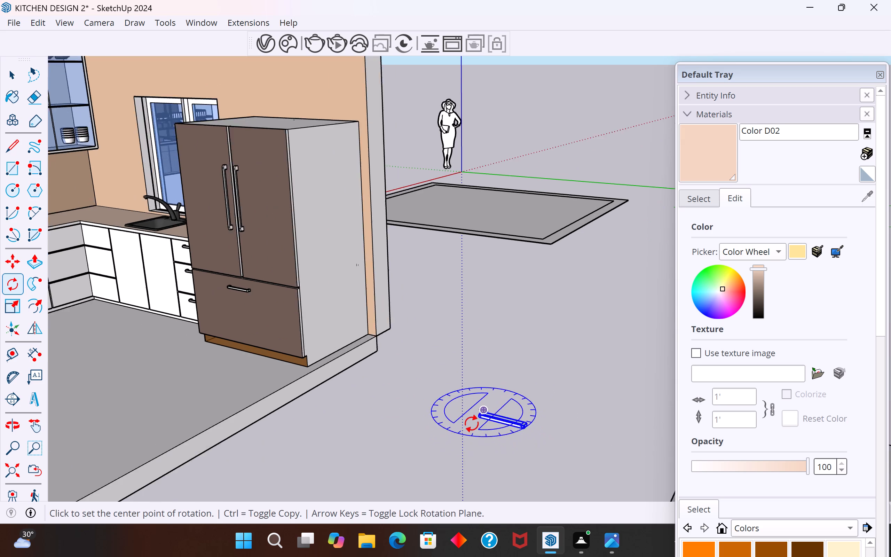
scroll(472, 424, up, 11)
scroll(443, 420, down, 4)
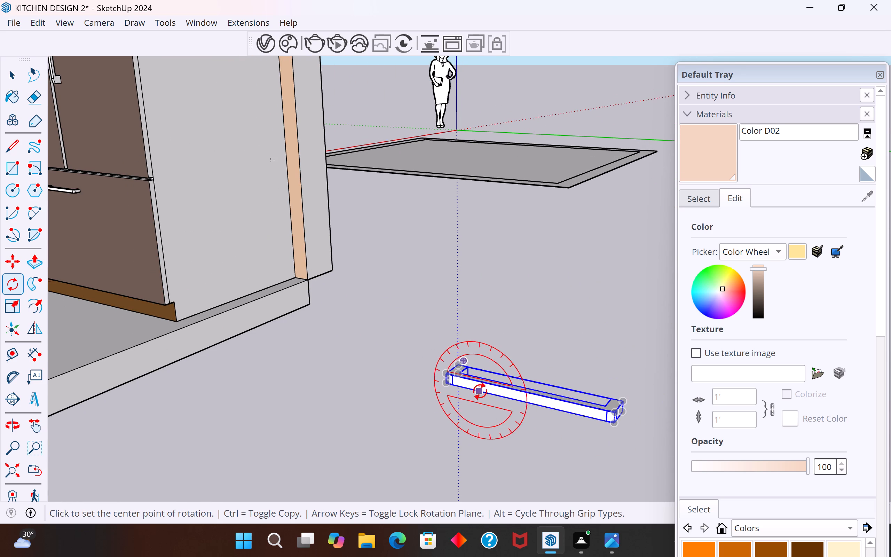
click(480, 391)
click(614, 424)
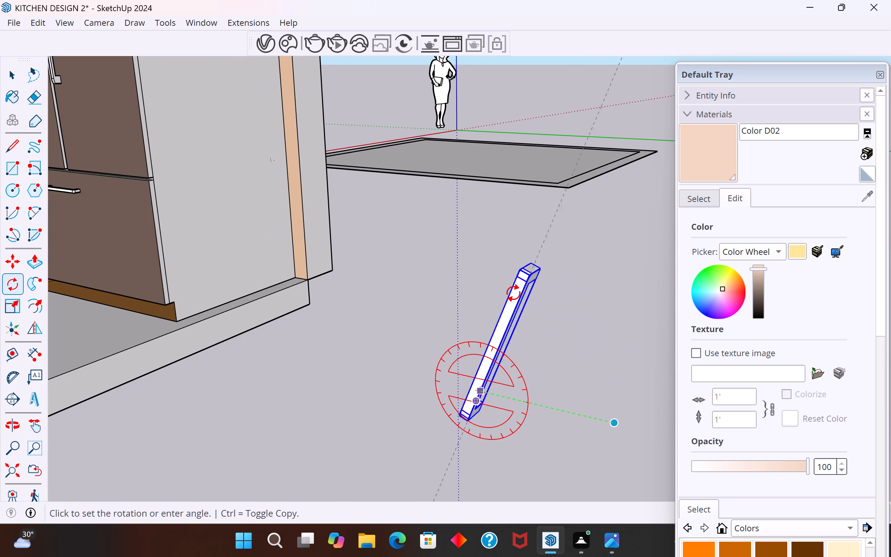
click(481, 310)
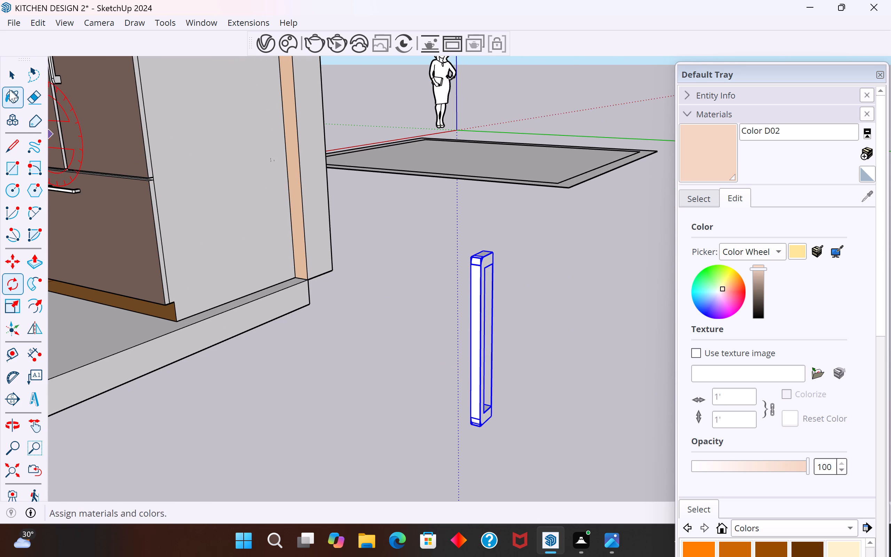
click(9, 76)
click(404, 362)
Move the upright handle onto the cabinet door under the sink nearer the fridge, high up beside the gap between the two doors.
scroll(569, 201, down, 9)
middle_drag(542, 234, 551, 271)
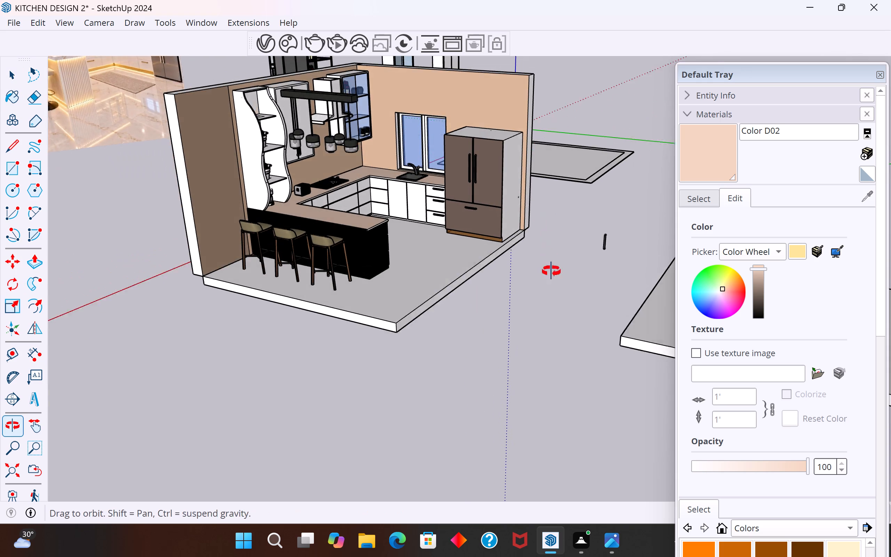
middle_drag(551, 271, 553, 272)
click(609, 258)
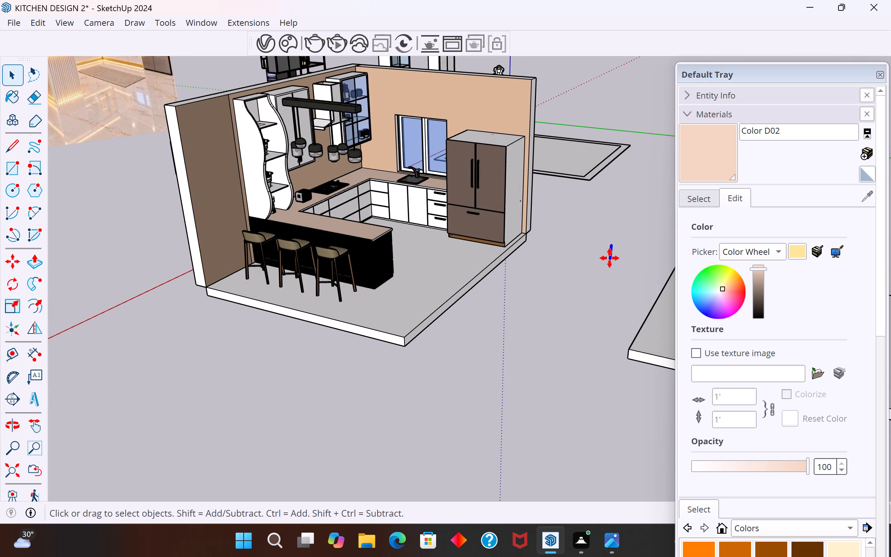
key(m)
scroll(617, 265, up, 8)
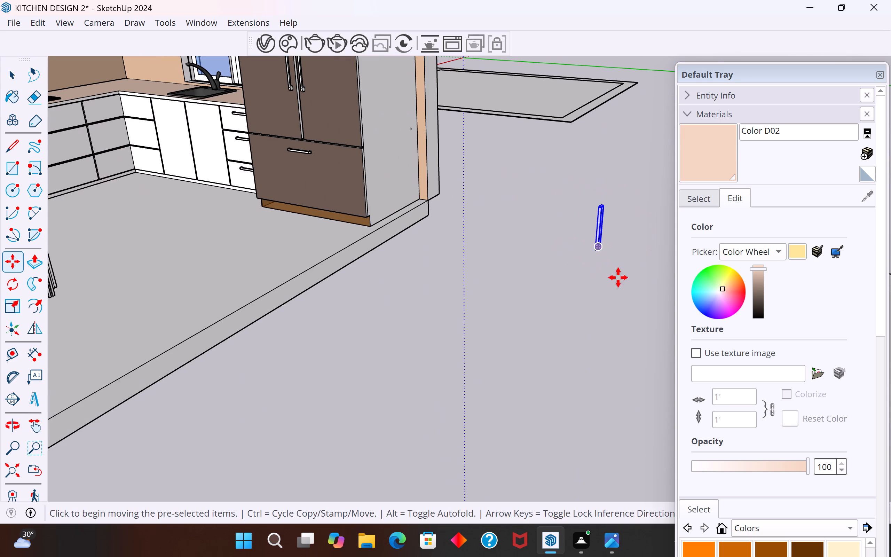
click(615, 264)
scroll(231, 127, up, 4)
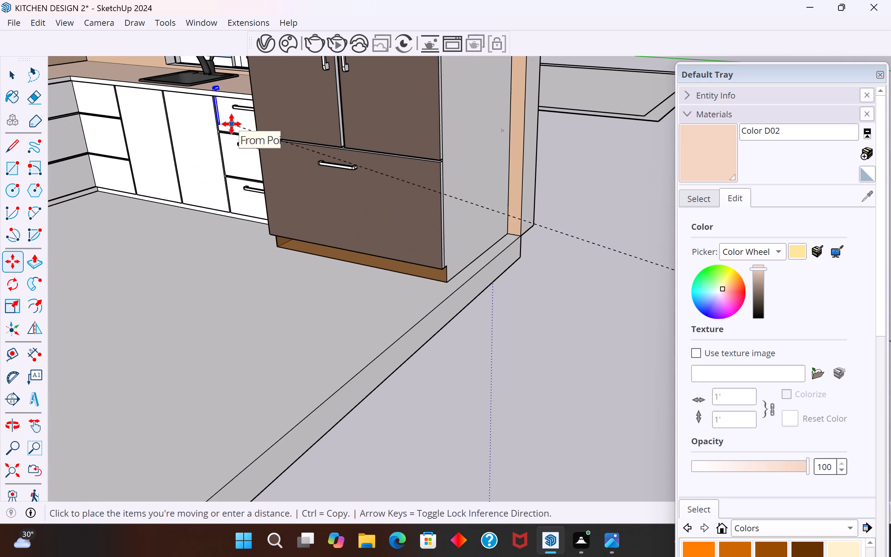
scroll(182, 133, up, 1)
middle_drag(184, 133, 444, 159)
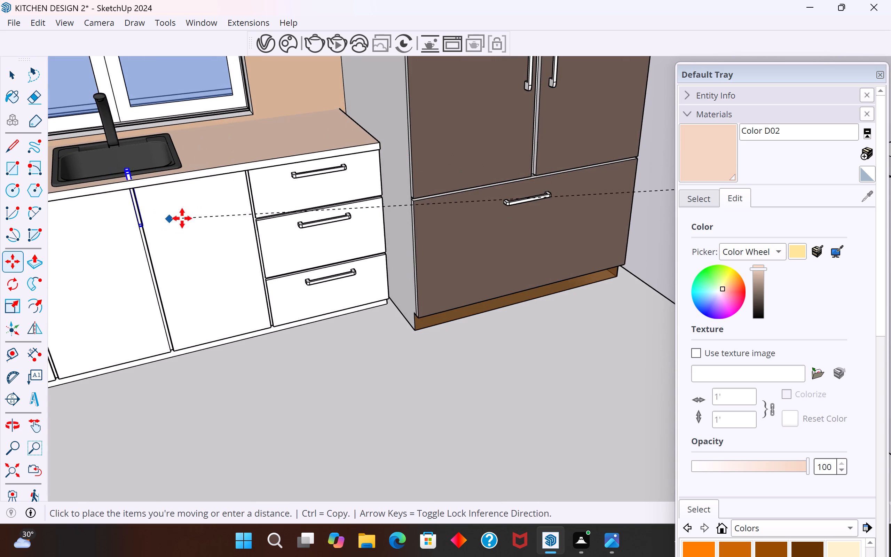
scroll(182, 218, up, 4)
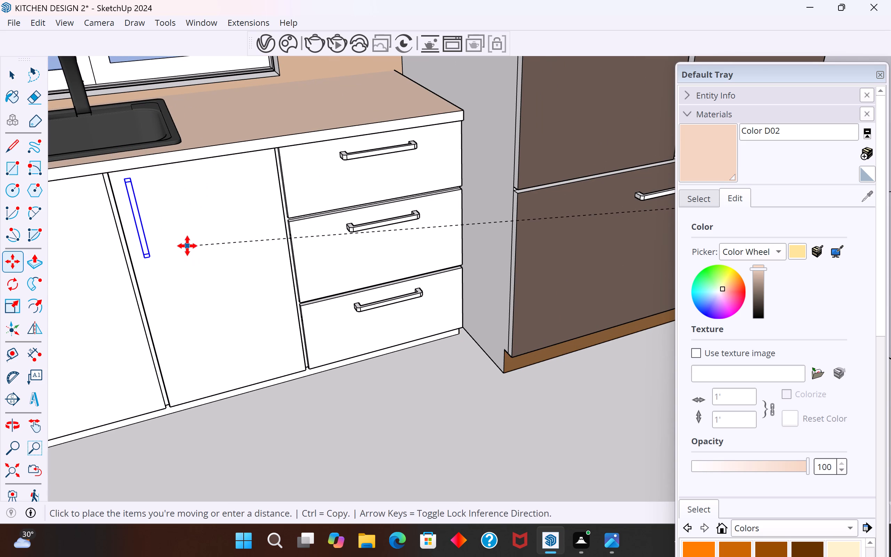
click(186, 251)
middle_drag(324, 175, 470, 134)
scroll(498, 178, down, 4)
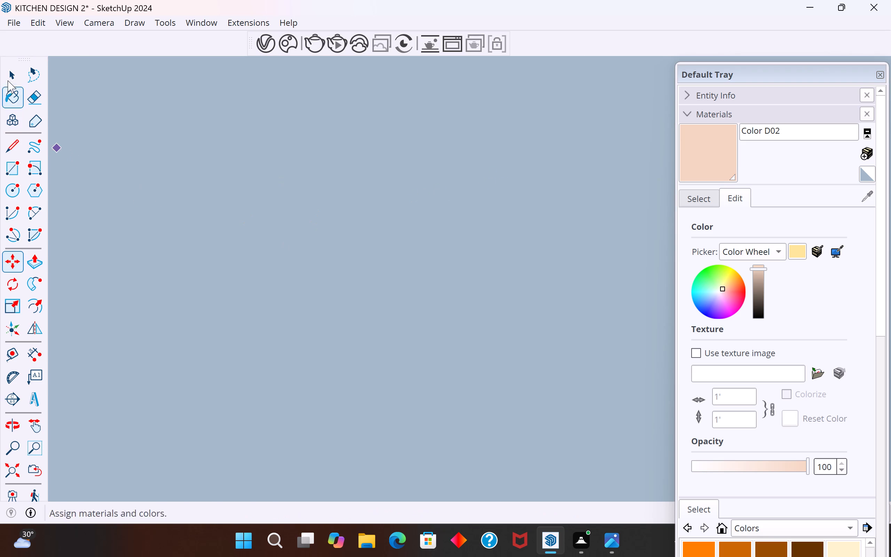
click(12, 74)
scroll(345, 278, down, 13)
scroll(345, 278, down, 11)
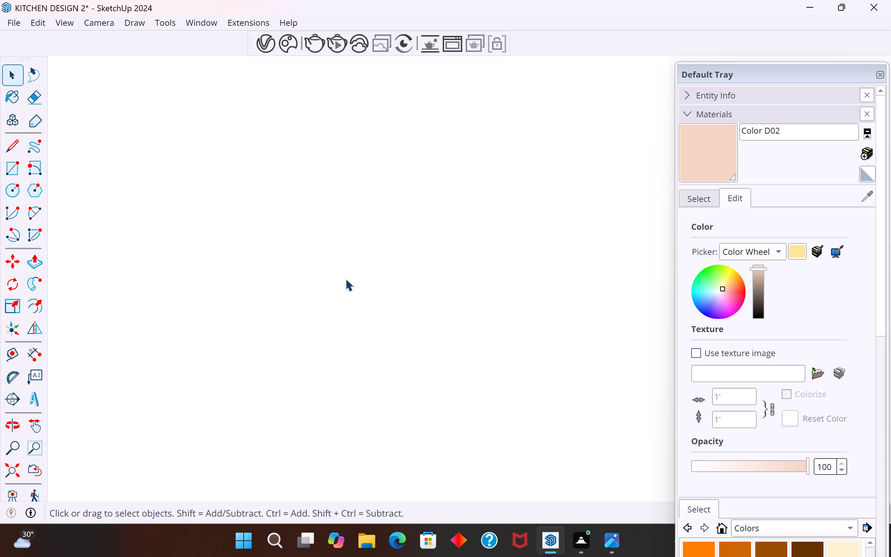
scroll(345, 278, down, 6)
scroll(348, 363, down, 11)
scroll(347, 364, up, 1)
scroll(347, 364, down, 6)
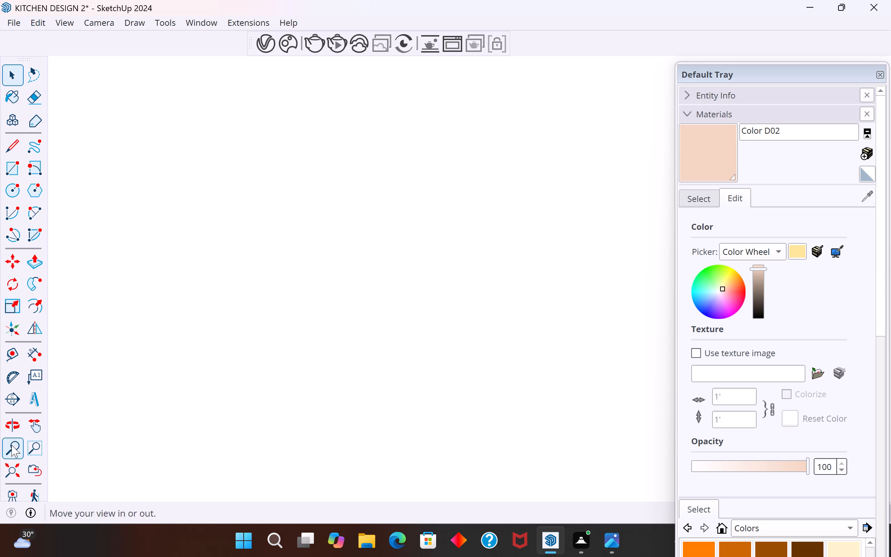
Bring the whole model back into view and hide the side wall group that blocks the view into the kitchen.
click(11, 465)
middle_drag(208, 294, 262, 289)
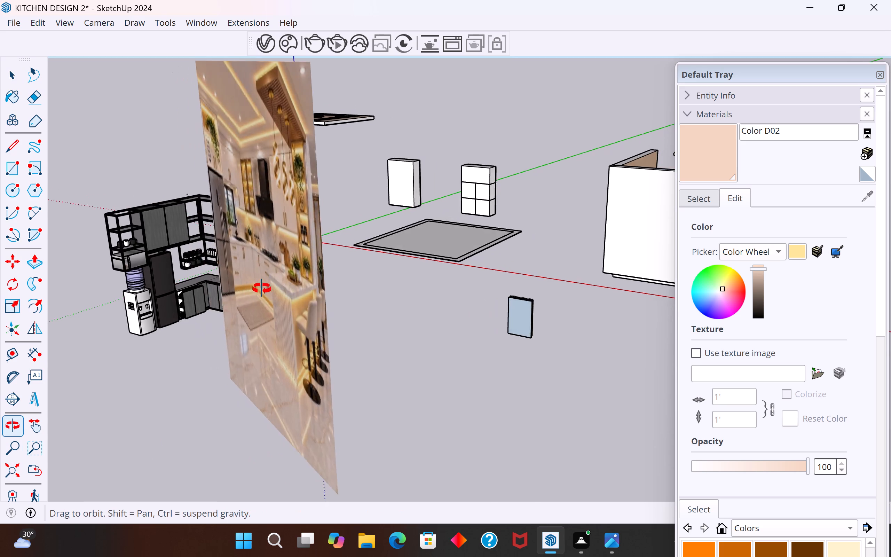
middle_drag(262, 289, 0, 313)
scroll(51, 186, down, 6)
middle_drag(340, 294, 269, 289)
scroll(376, 263, up, 4)
click(445, 267)
right_click(445, 267)
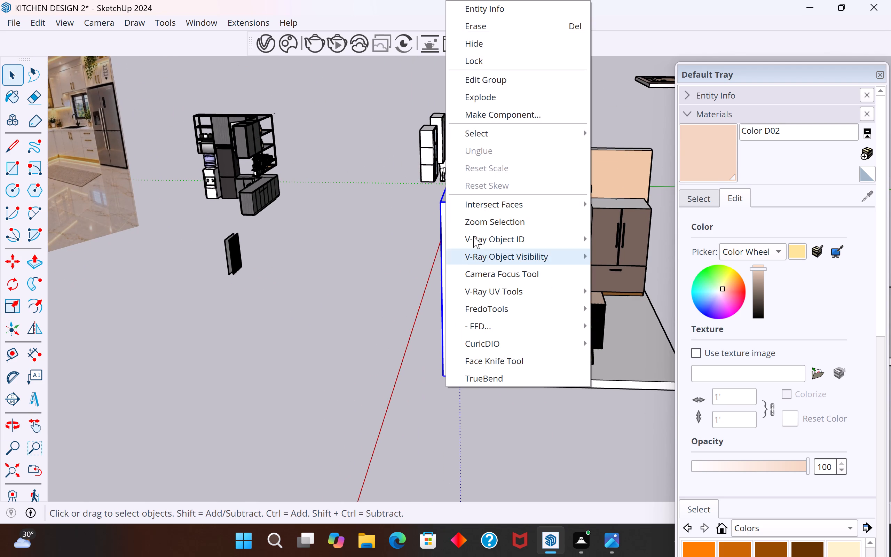
click(484, 41)
Move the upright handle outward along the red axis so its full depth projects from the face of the cabinet door.
scroll(545, 263, up, 3)
middle_drag(547, 266, 586, 282)
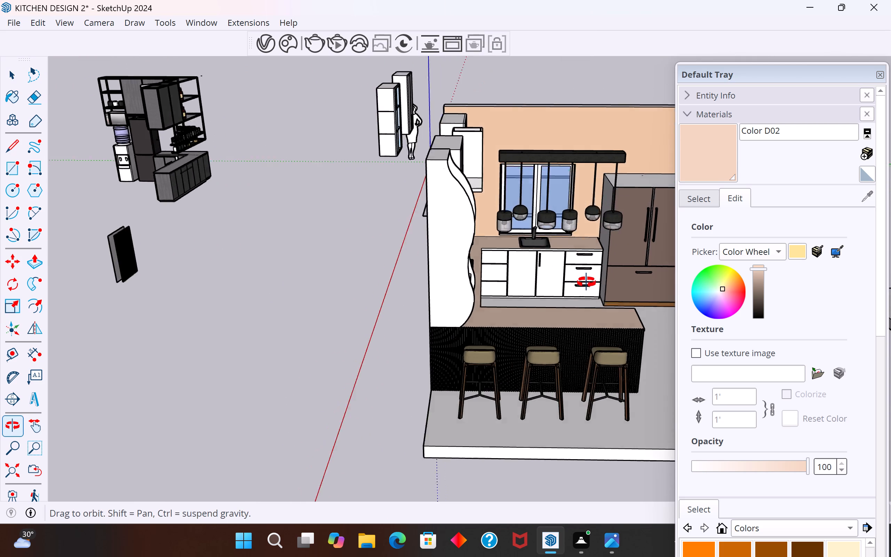
middle_drag(586, 282, 571, 267)
scroll(532, 264, up, 10)
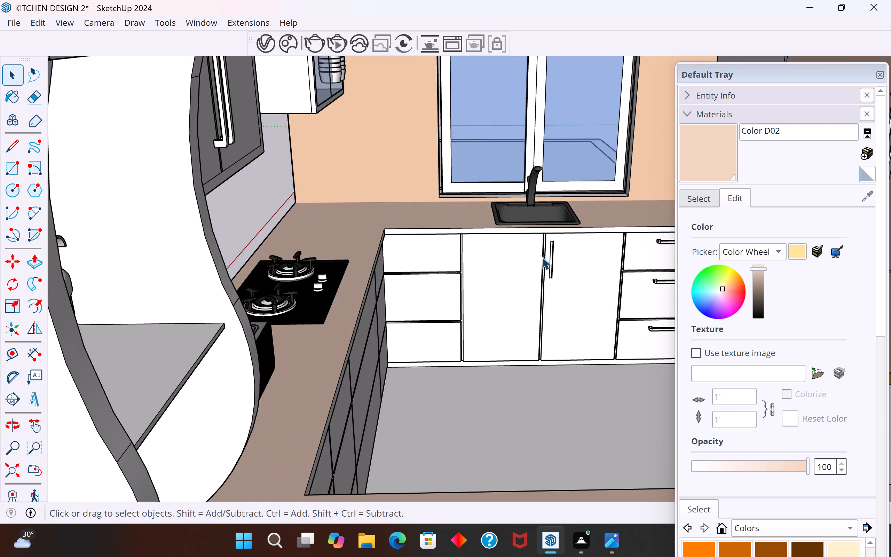
middle_drag(544, 259, 785, 249)
scroll(486, 285, up, 8)
middle_drag(472, 237, 446, 286)
scroll(450, 245, up, 1)
scroll(481, 207, up, 8)
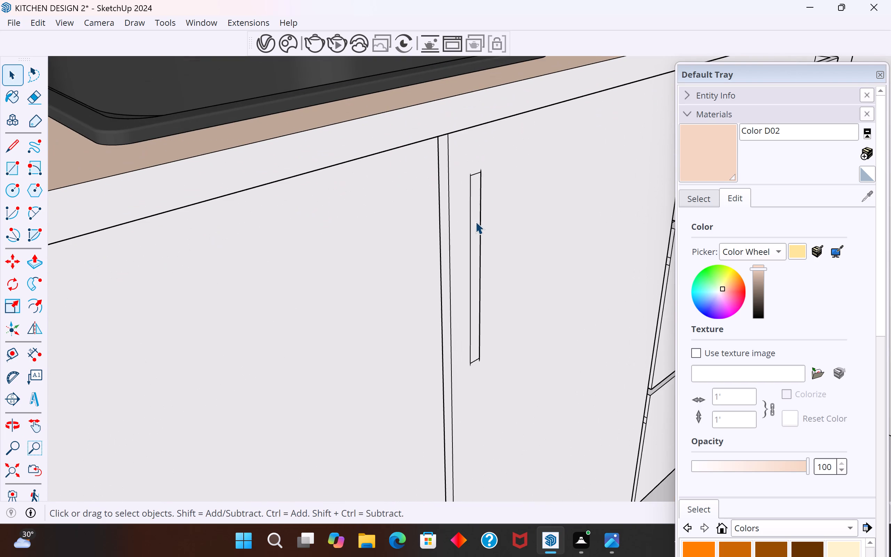
click(475, 221)
key(m)
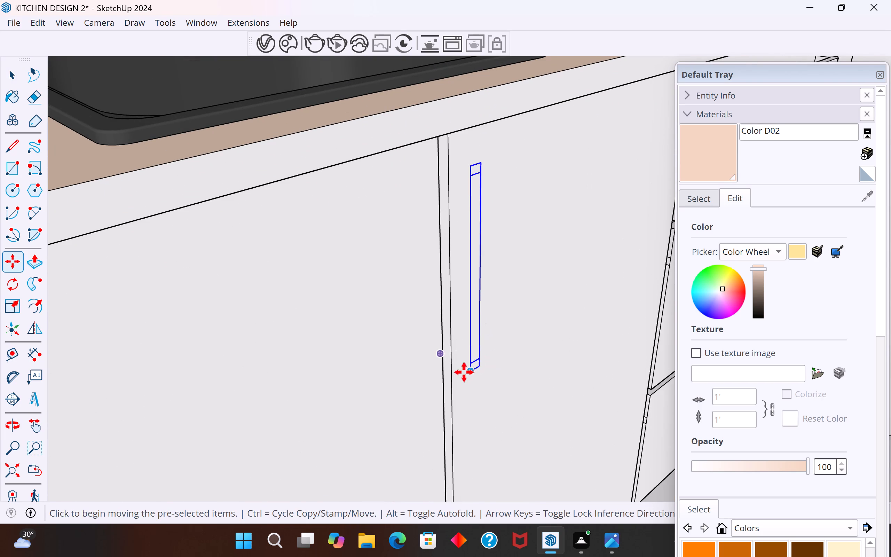
click(472, 375)
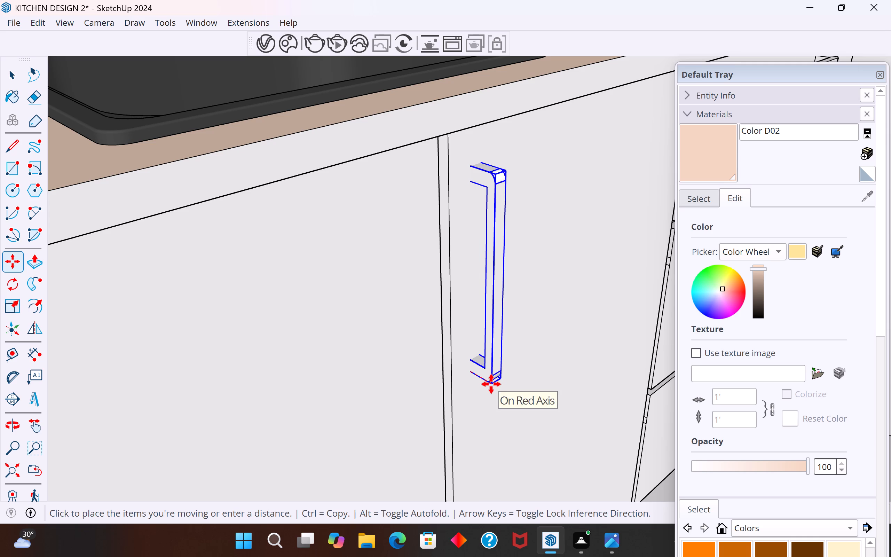
click(492, 384)
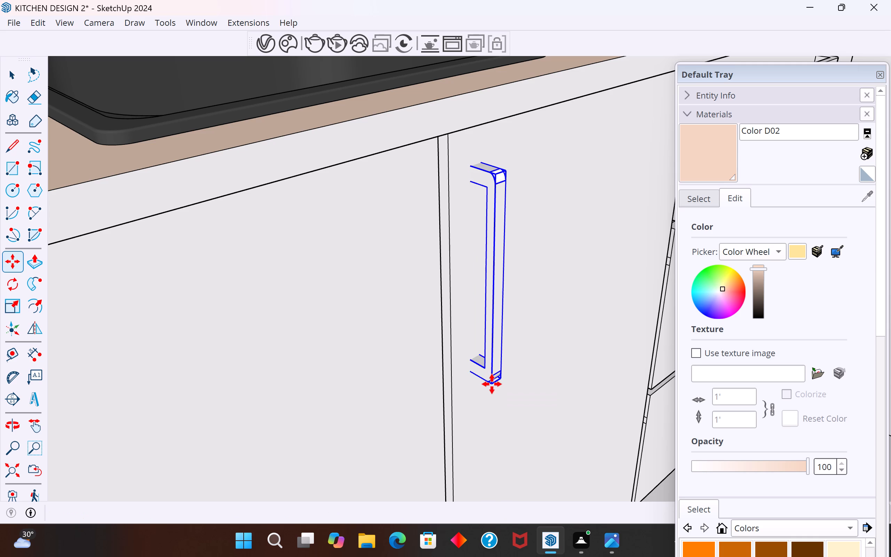
scroll(468, 367, up, 8)
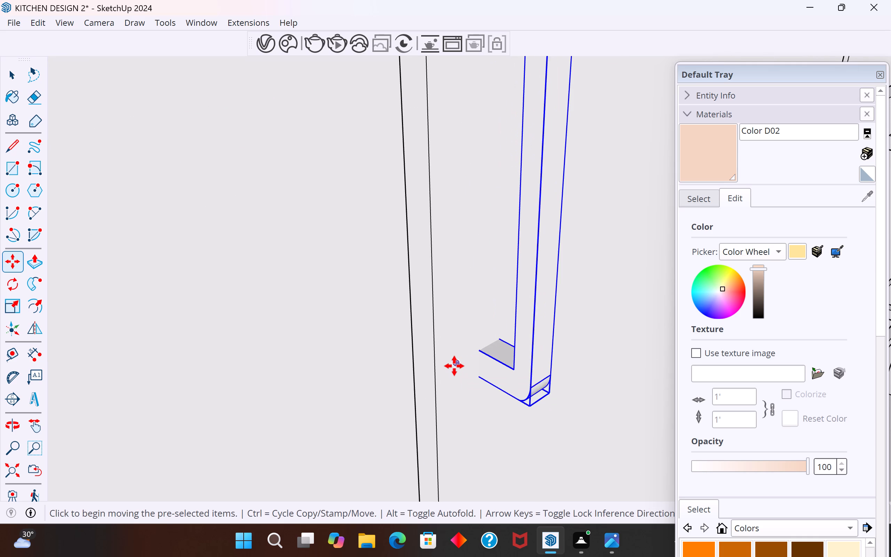
click(454, 366)
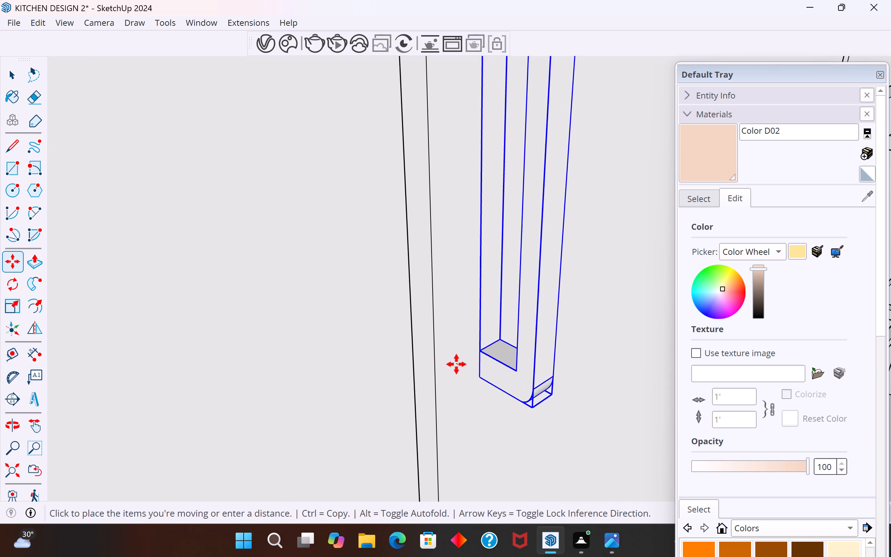
click(458, 364)
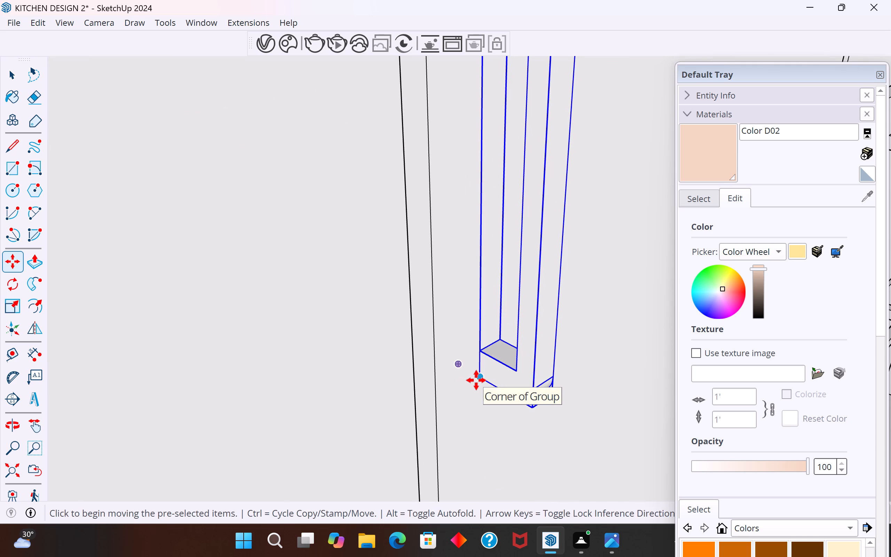
Copy the door handle along the green axis onto the adjacent door, across the gap between the two under-sink doors.
key(m)
click(476, 380)
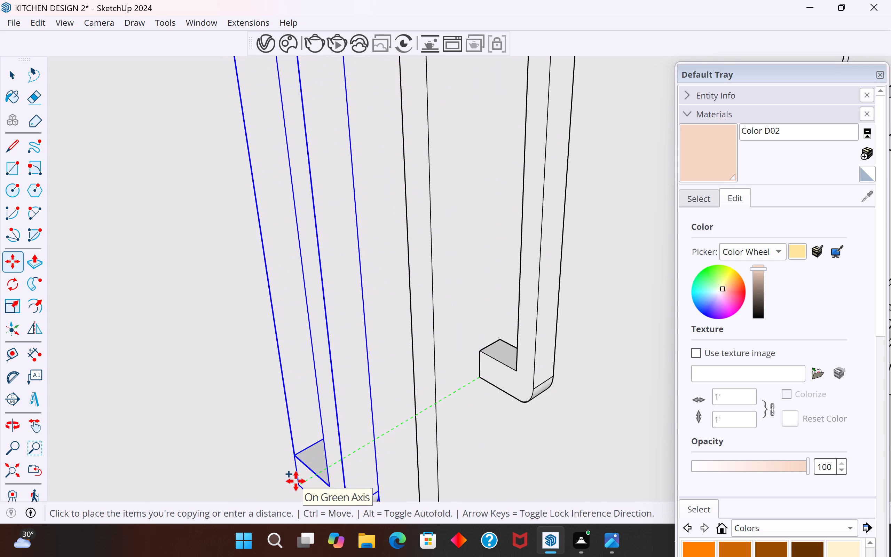
click(296, 481)
click(14, 80)
Examine the placement of the two upright handles on the under-sink doors from several angles.
scroll(557, 304, down, 6)
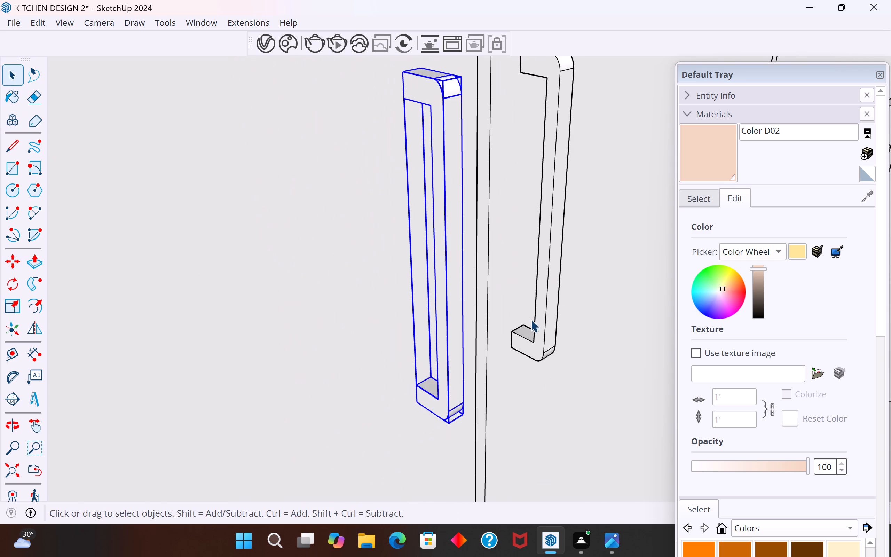
middle_drag(496, 342, 395, 302)
scroll(529, 362, down, 6)
middle_drag(526, 389, 376, 402)
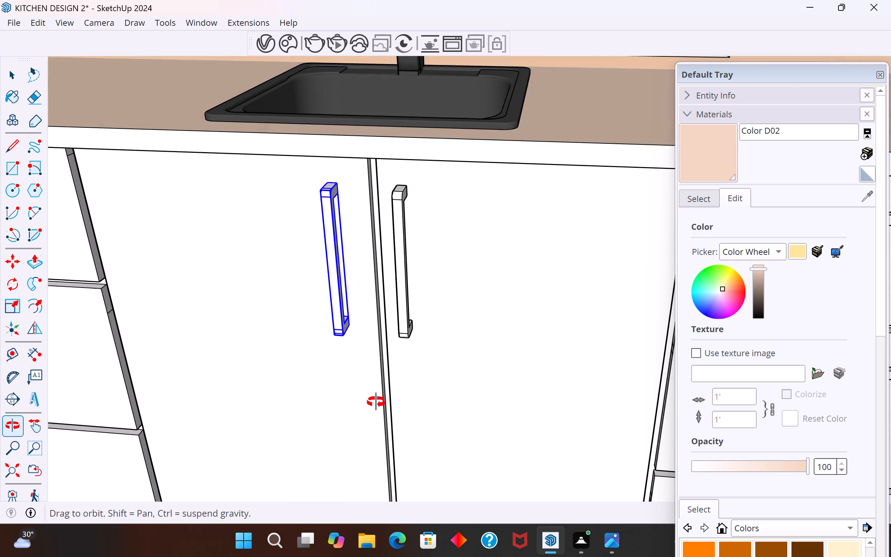
middle_drag(376, 402, 500, 497)
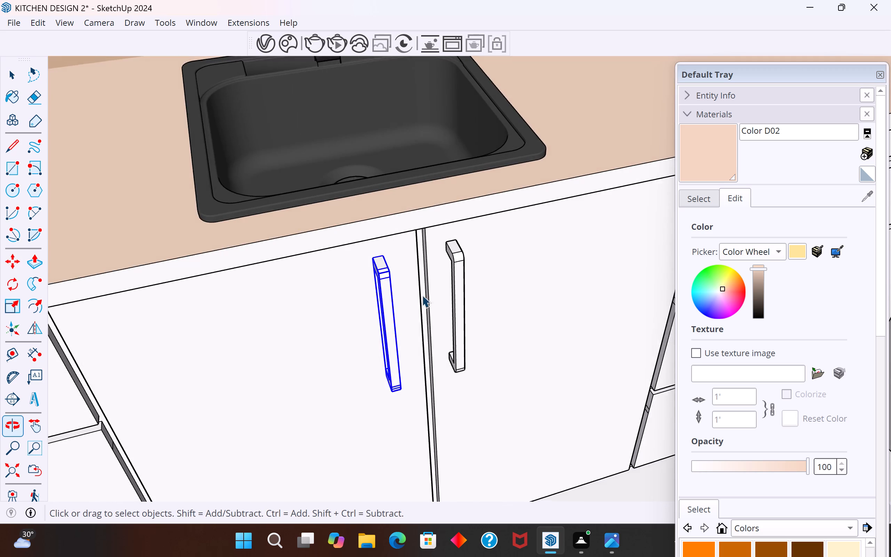
scroll(401, 277, up, 4)
middle_drag(397, 270, 283, 112)
scroll(478, 267, down, 5)
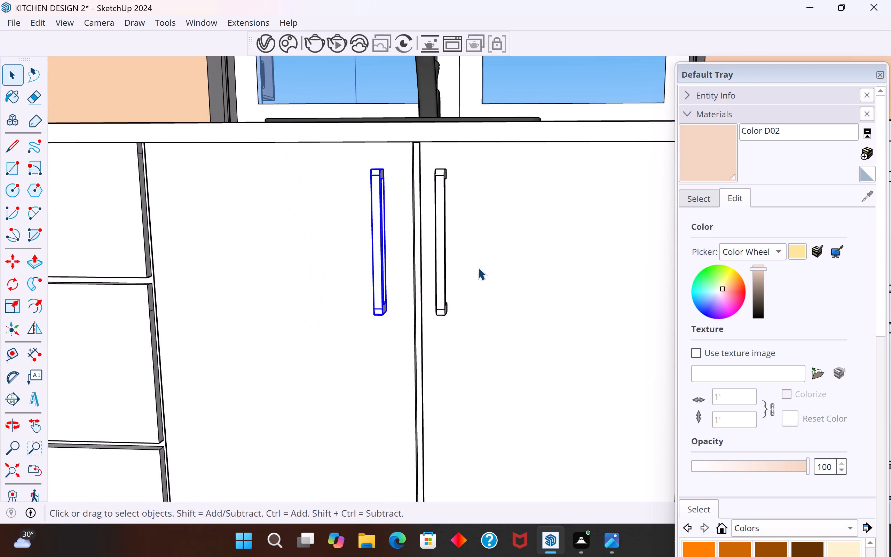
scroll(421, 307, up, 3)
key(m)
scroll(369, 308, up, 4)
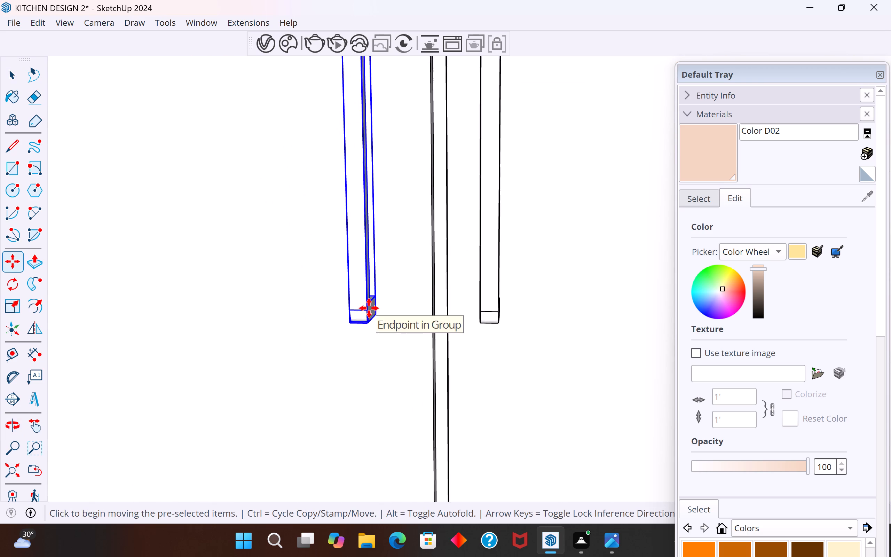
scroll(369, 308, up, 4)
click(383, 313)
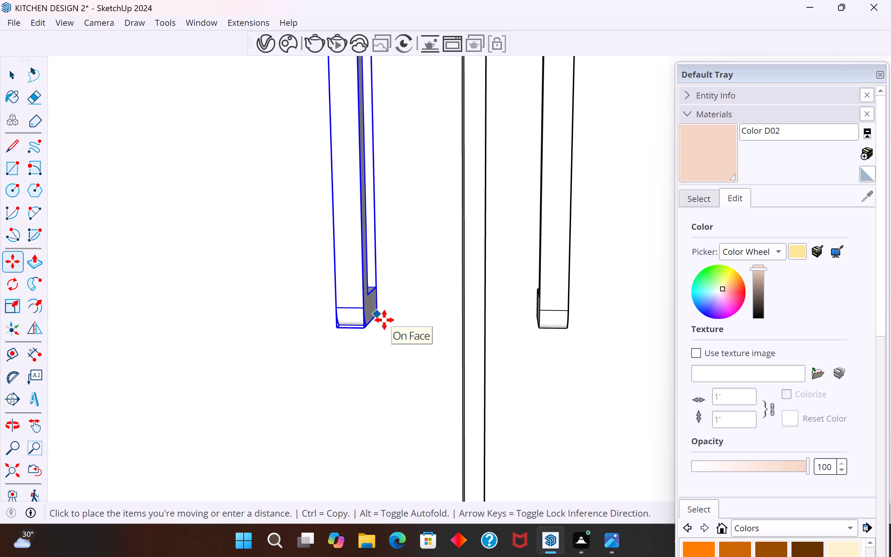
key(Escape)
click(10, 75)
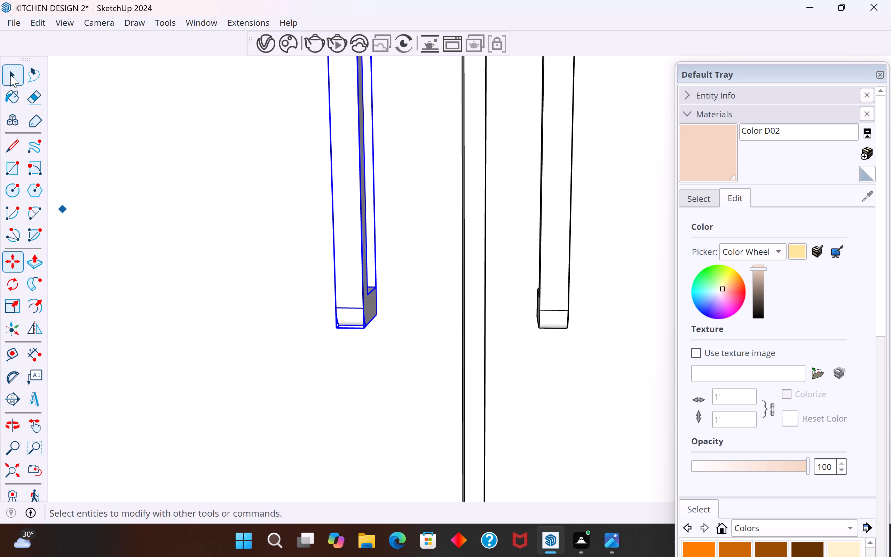
Delete the copied upright handle from the under-sink door nearer the kitchen corner.
click(363, 288)
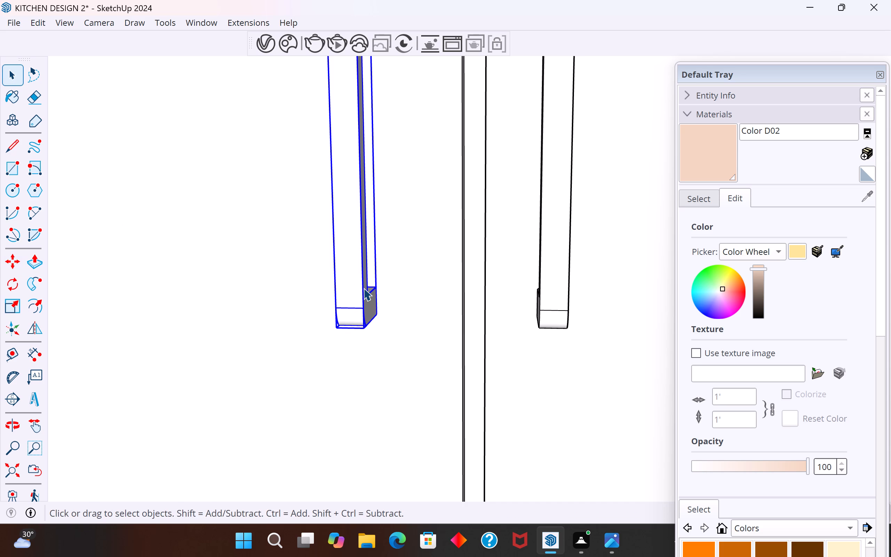
key(Delete)
Copy the remaining upright handle along the green axis onto the adjacent under-sink door, spaced evenly across the gap between the doors.
click(566, 306)
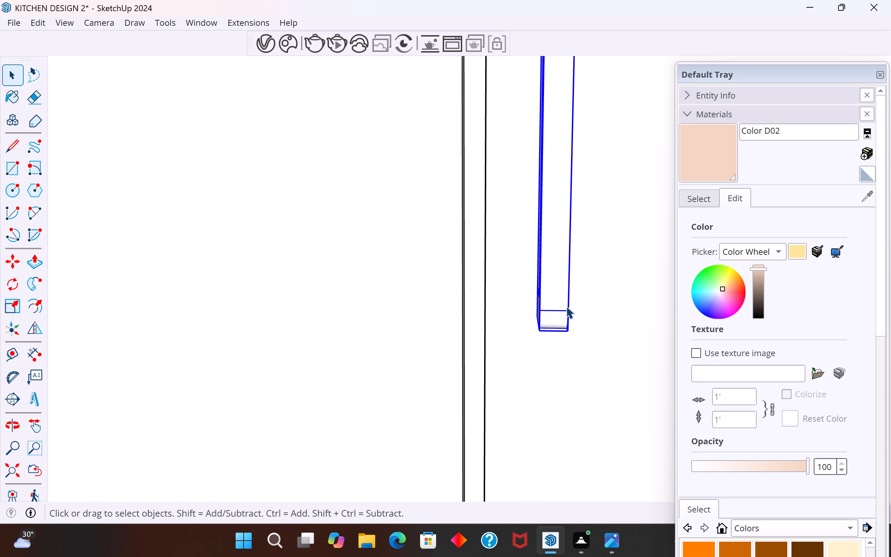
key(m)
scroll(533, 336, up, 4)
scroll(523, 308, up, 1)
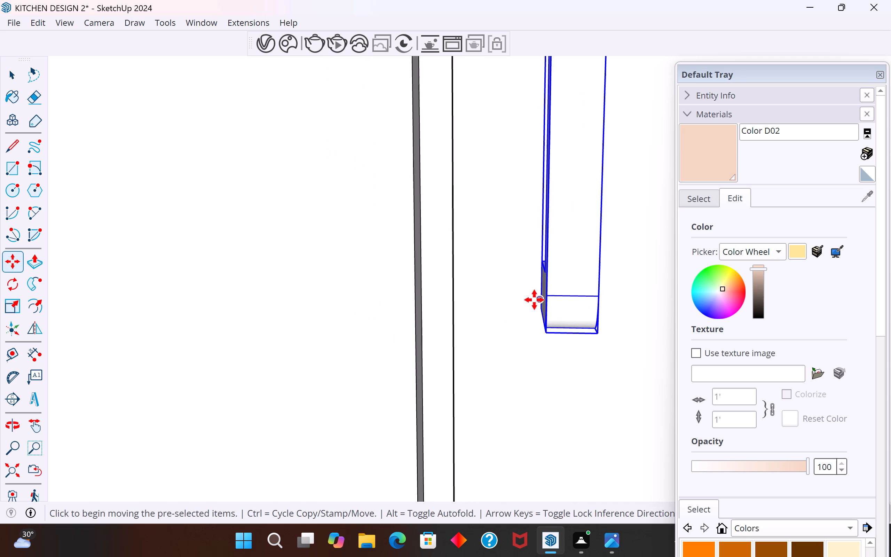
ctrl+click(536, 297)
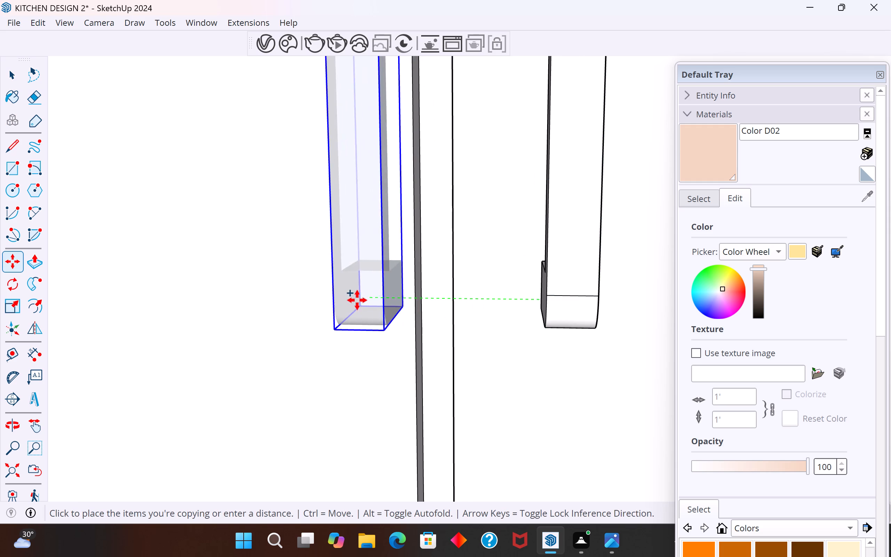
click(323, 300)
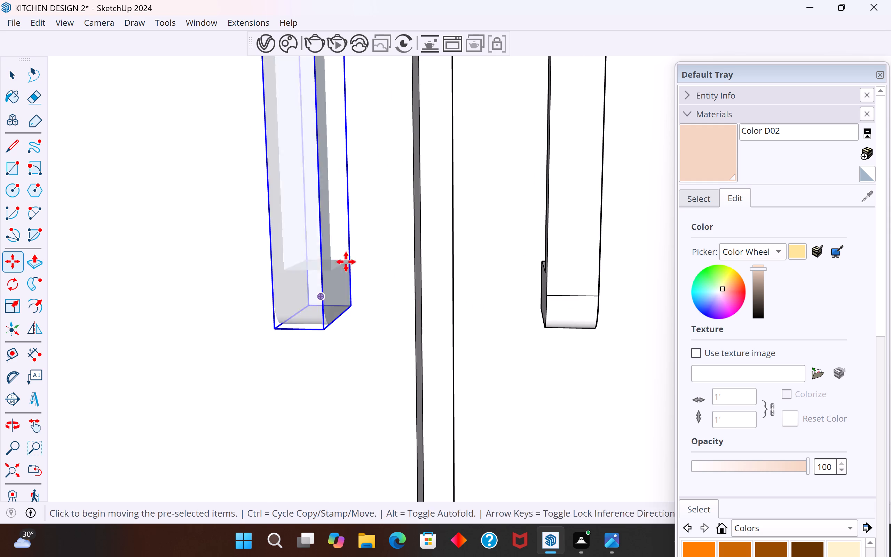
click(17, 79)
Examine the under-sink door handles from several angles and compare them with the handles on the neighbouring drawers and tall cabinet.
scroll(426, 278, down, 13)
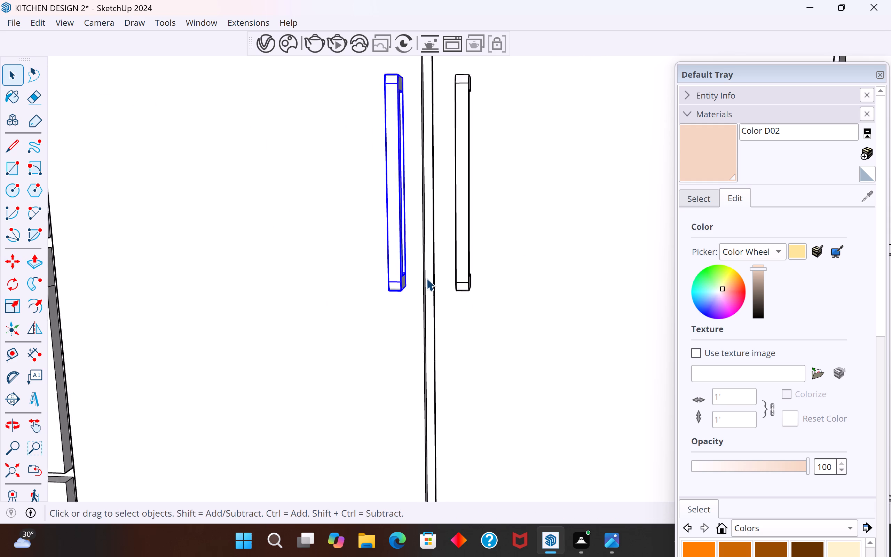
scroll(426, 278, down, 13)
middle_drag(473, 319, 419, 343)
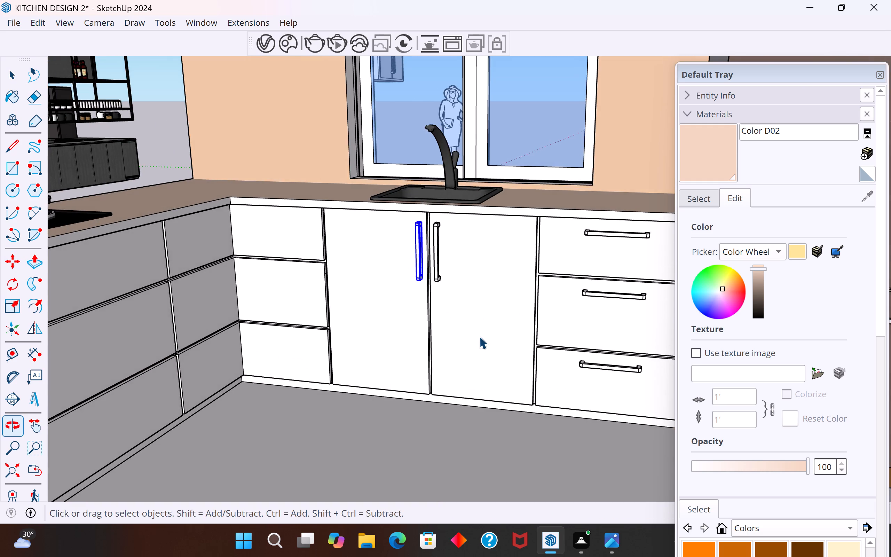
scroll(481, 336, down, 9)
middle_drag(511, 343, 380, 350)
scroll(500, 287, up, 13)
middle_drag(509, 312, 438, 332)
scroll(500, 317, up, 1)
scroll(449, 321, up, 2)
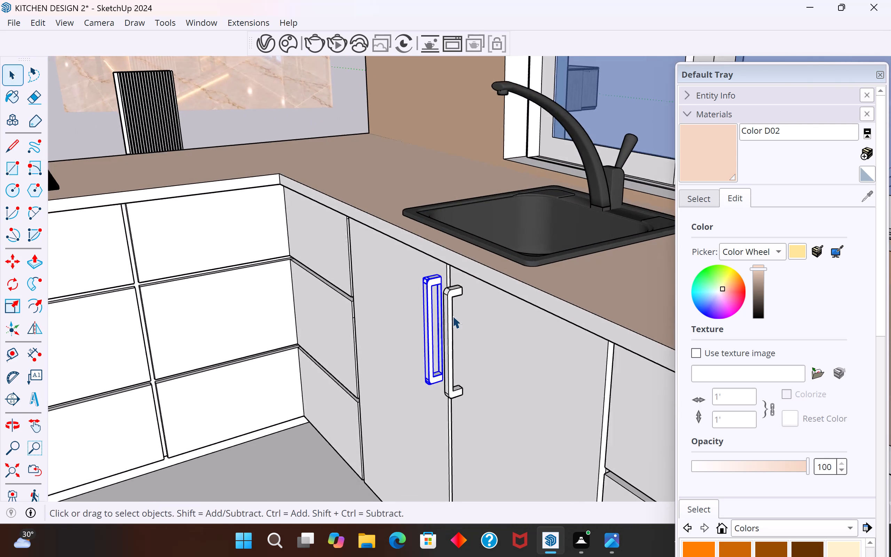
scroll(452, 316, up, 2)
middle_drag(457, 313, 409, 323)
scroll(410, 323, up, 4)
scroll(479, 227, down, 11)
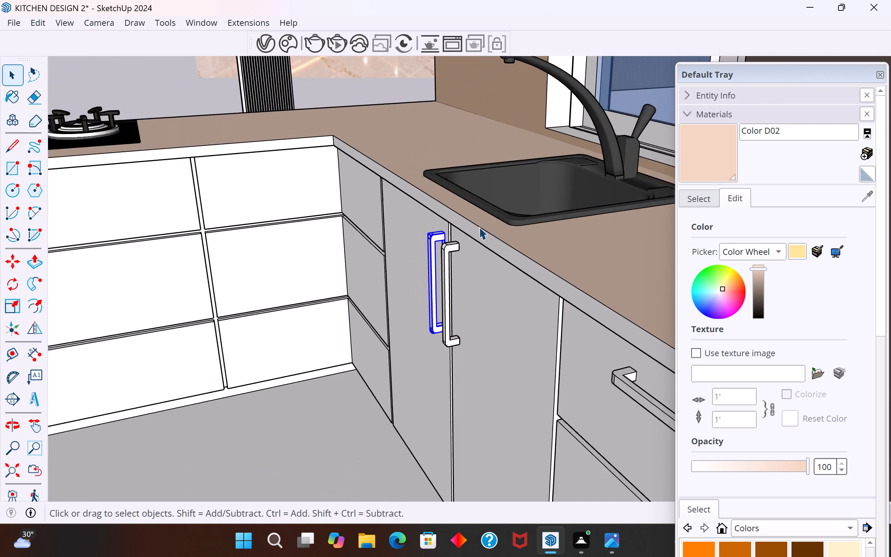
scroll(479, 227, down, 14)
scroll(567, 240, up, 4)
scroll(596, 224, up, 1)
middle_drag(589, 226, 581, 227)
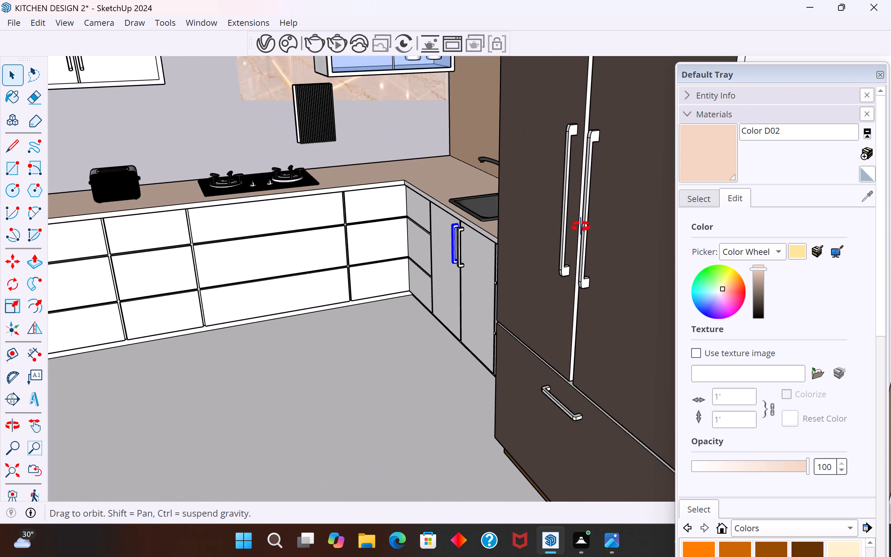
middle_drag(581, 227, 710, 290)
scroll(544, 320, up, 3)
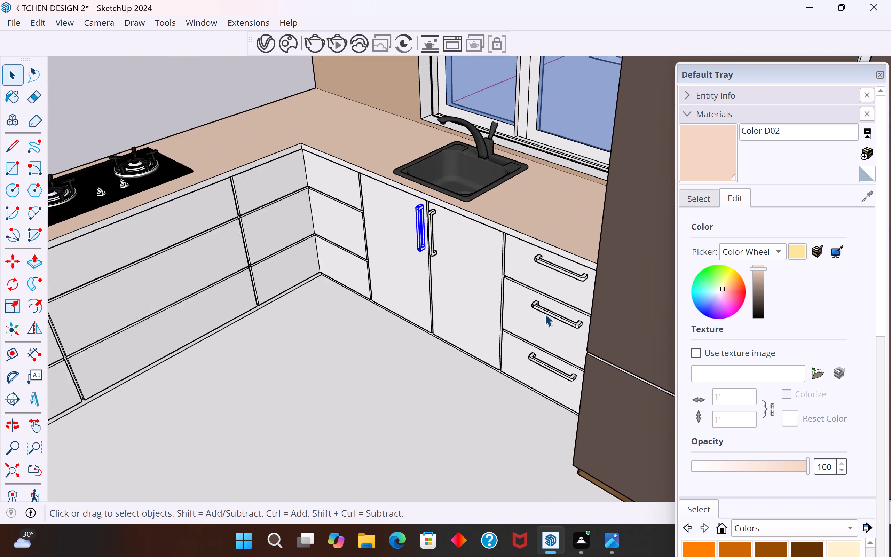
middle_drag(555, 304, 672, 309)
scroll(591, 260, up, 5)
middle_drag(590, 245, 698, 295)
scroll(568, 225, up, 3)
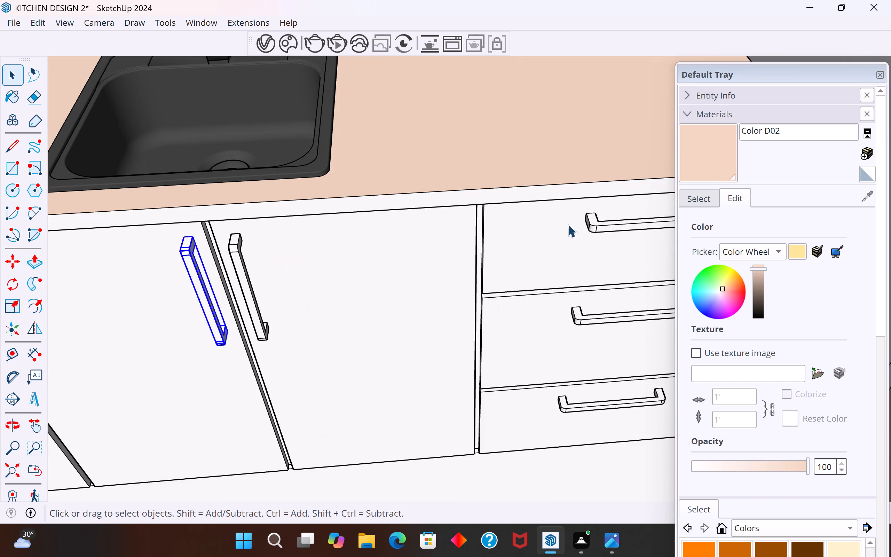
middle_drag(595, 226, 445, 190)
scroll(560, 353, up, 4)
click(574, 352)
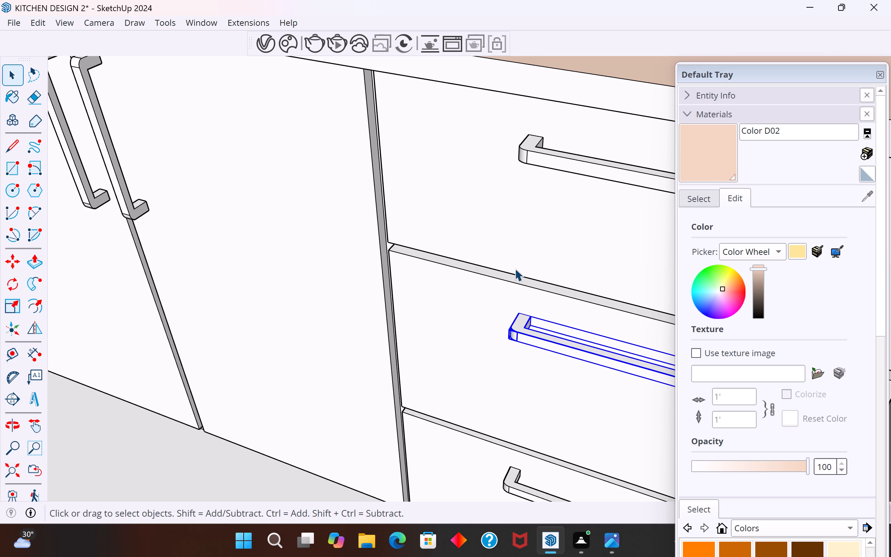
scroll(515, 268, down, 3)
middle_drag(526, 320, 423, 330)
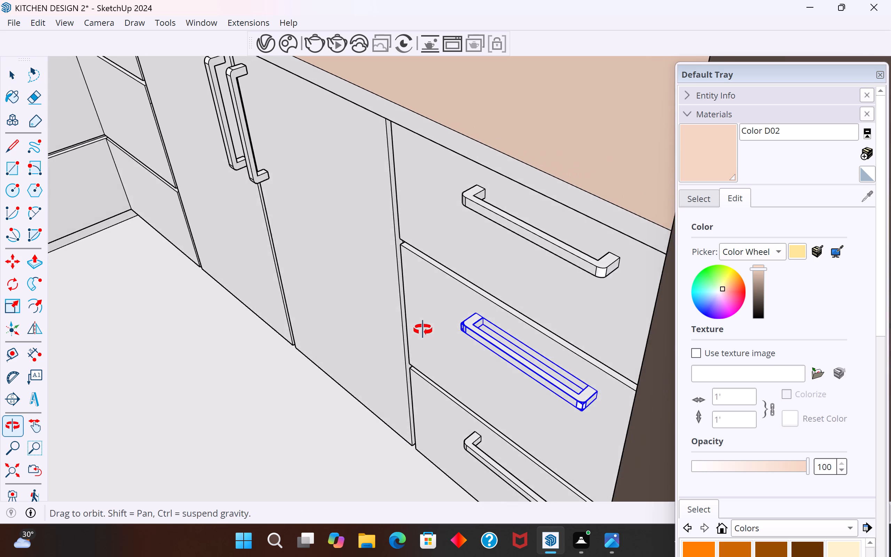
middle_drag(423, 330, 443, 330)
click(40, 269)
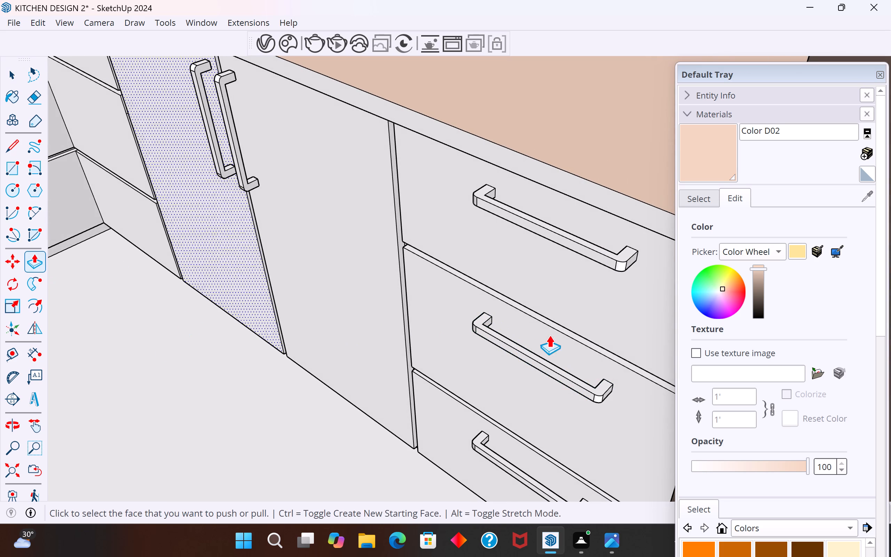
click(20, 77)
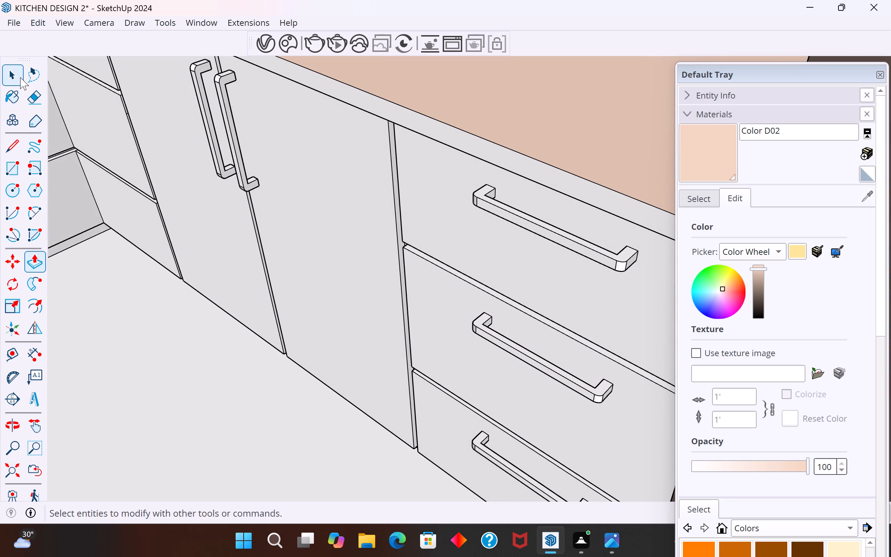
Scale the top drawer's handle along its depth so it projects less from the drawer front.
click(526, 222)
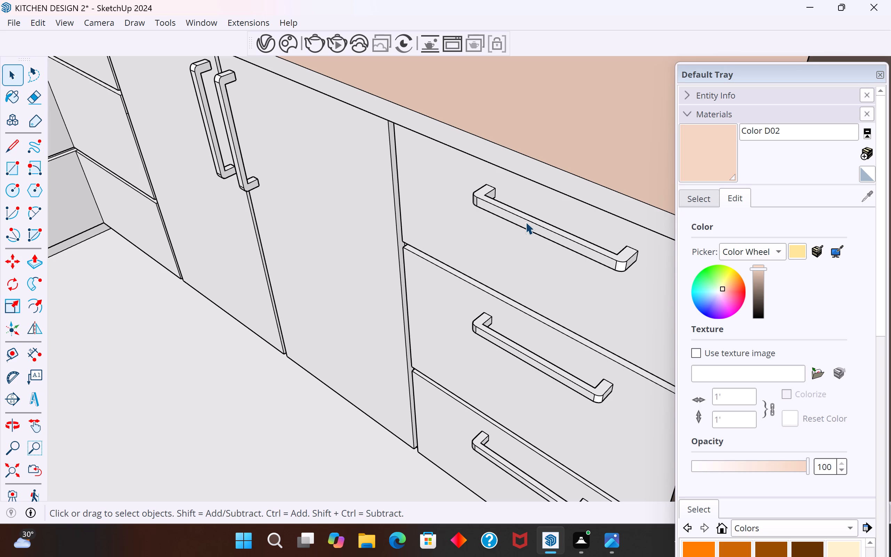
key(s)
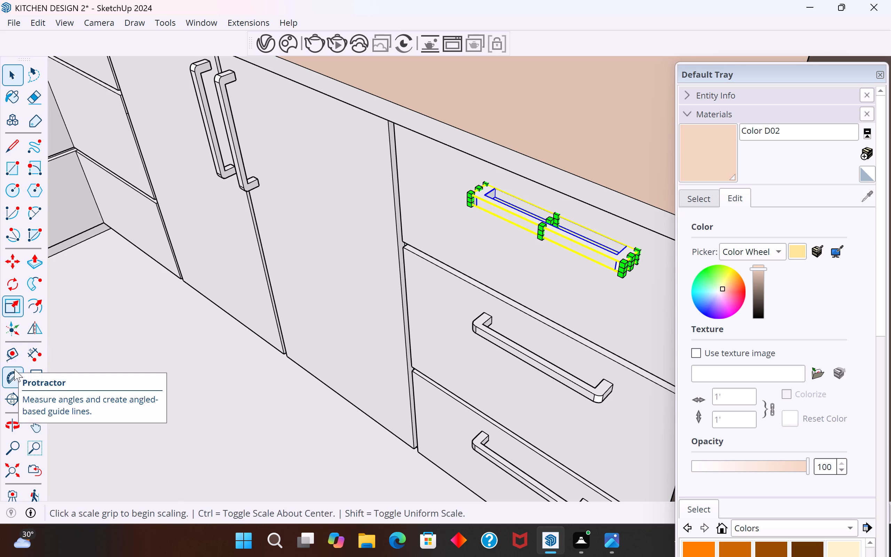
scroll(522, 236, up, 5)
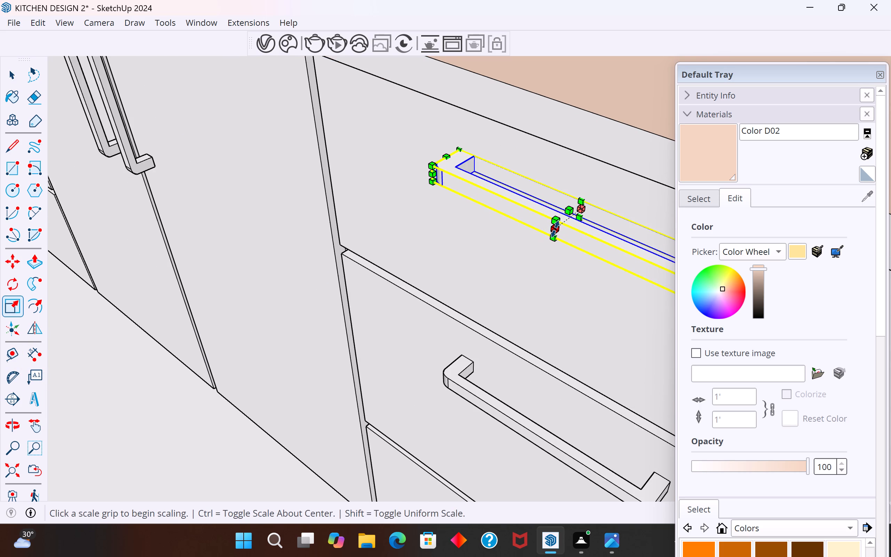
click(555, 229)
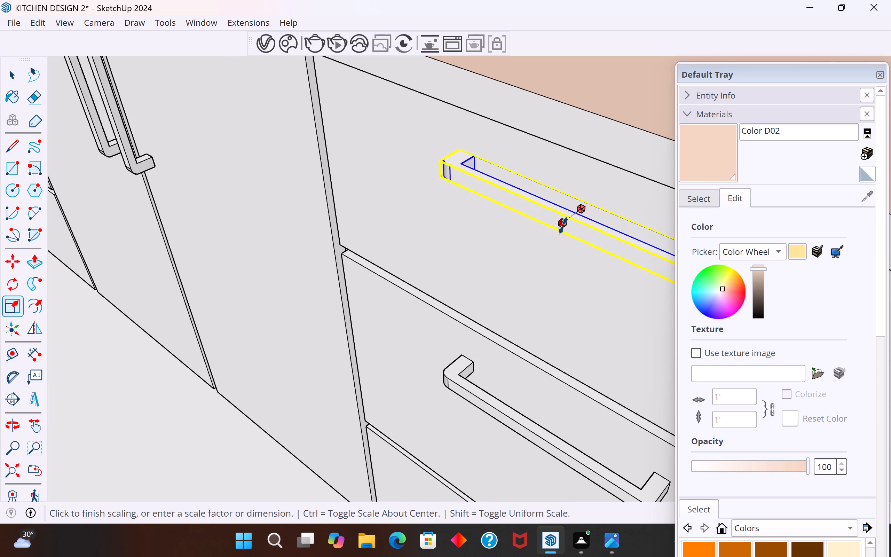
click(565, 225)
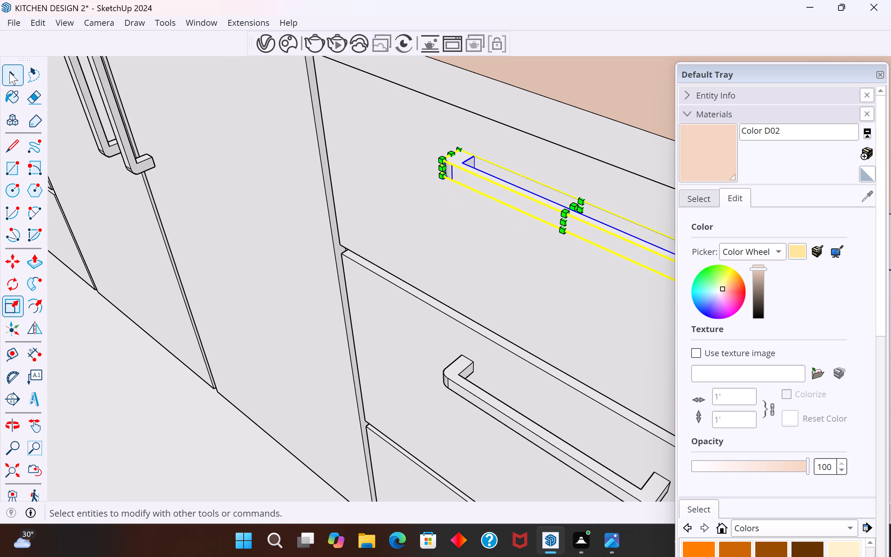
click(10, 72)
Delete the handles on the middle and bottom drawers beside the under-sink doors.
scroll(275, 195, down, 5)
middle_drag(449, 227, 499, 178)
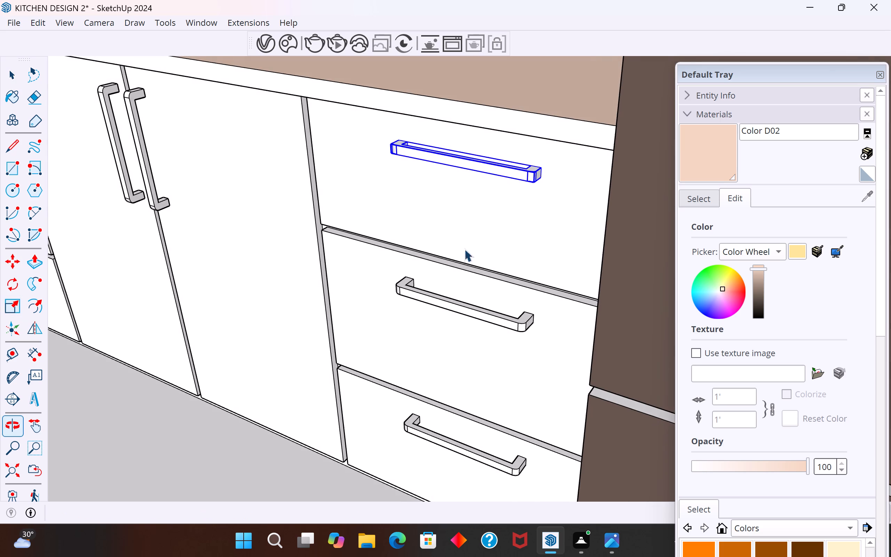
click(448, 300)
key(Delete)
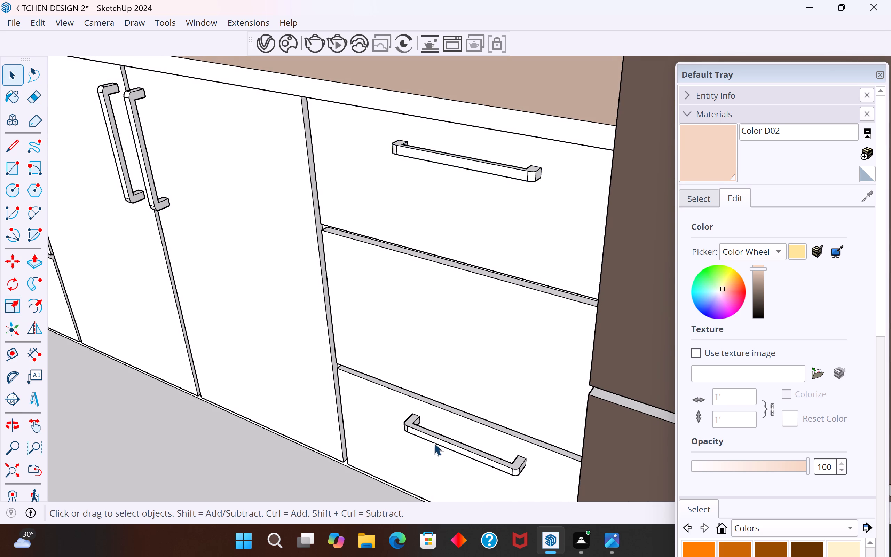
click(447, 439)
key(Delete)
Copy the top drawer's handle straight down onto the middle drawer and again onto the bottom drawer.
click(441, 162)
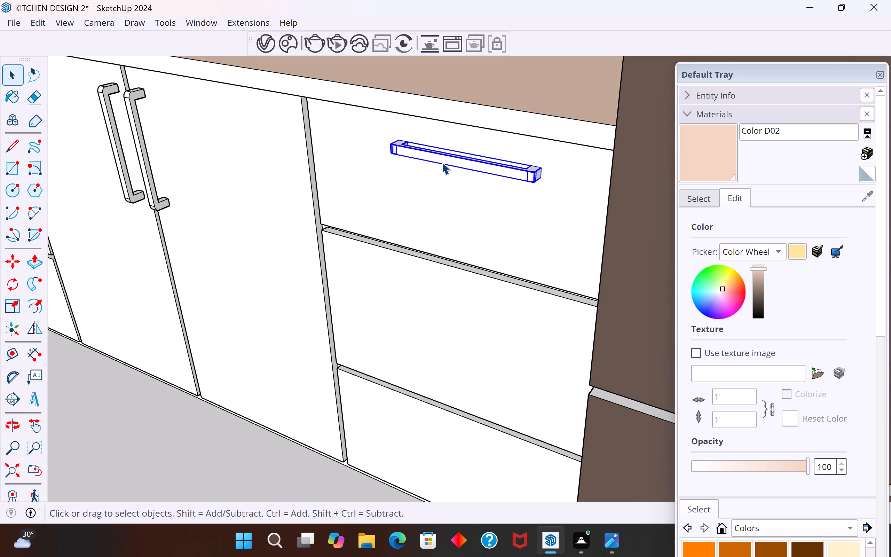
key(m)
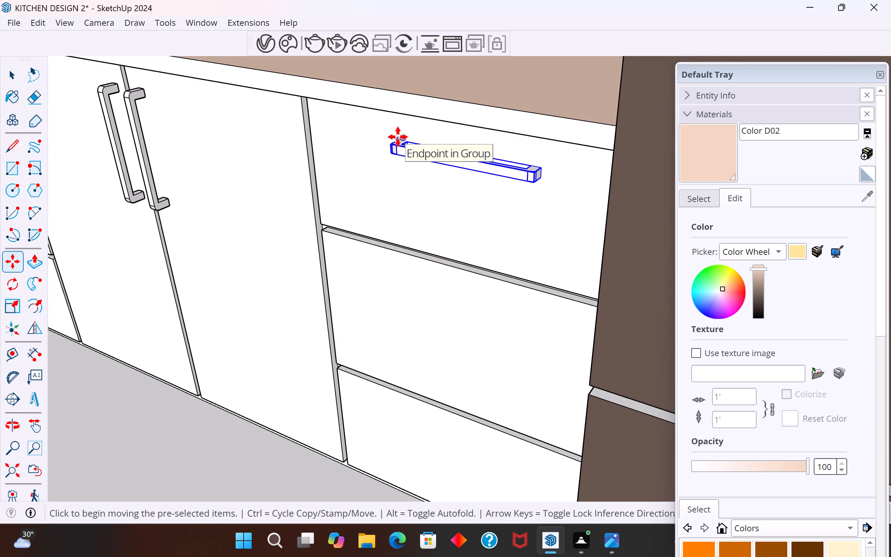
click(398, 137)
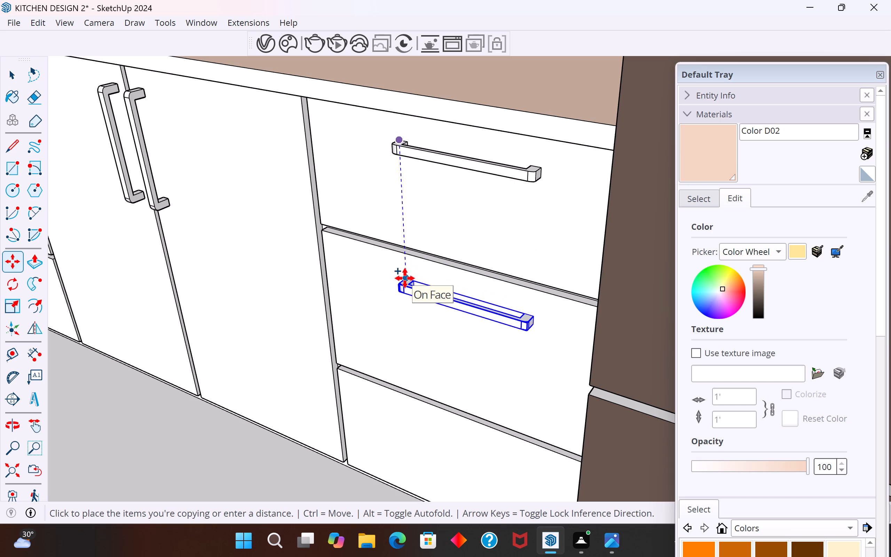
click(405, 278)
click(405, 278)
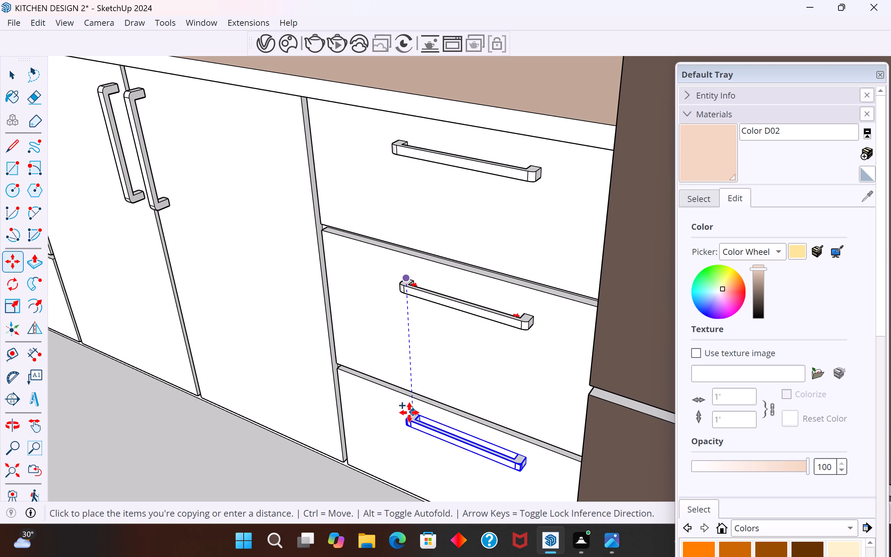
click(409, 414)
click(16, 73)
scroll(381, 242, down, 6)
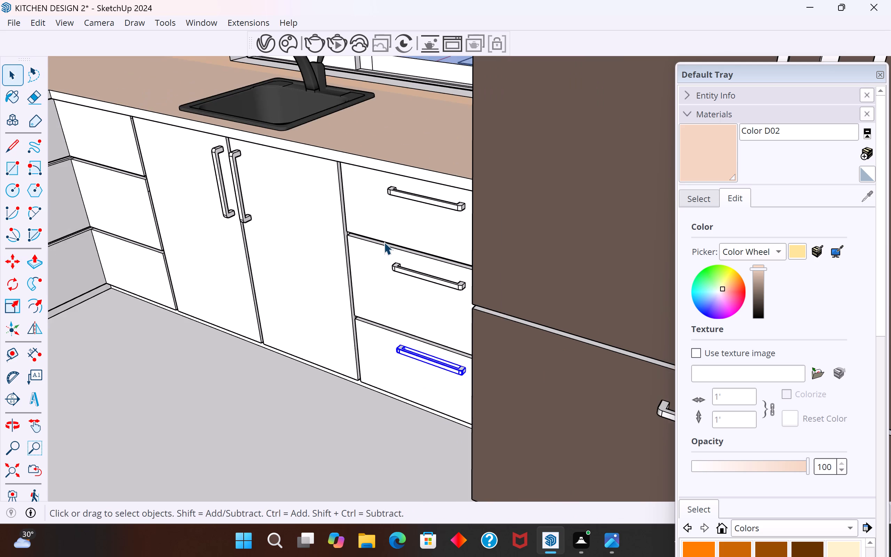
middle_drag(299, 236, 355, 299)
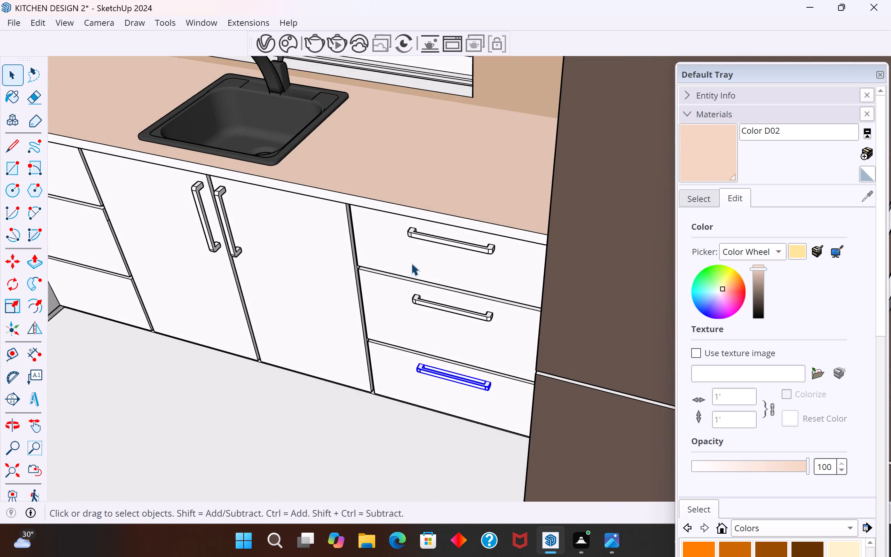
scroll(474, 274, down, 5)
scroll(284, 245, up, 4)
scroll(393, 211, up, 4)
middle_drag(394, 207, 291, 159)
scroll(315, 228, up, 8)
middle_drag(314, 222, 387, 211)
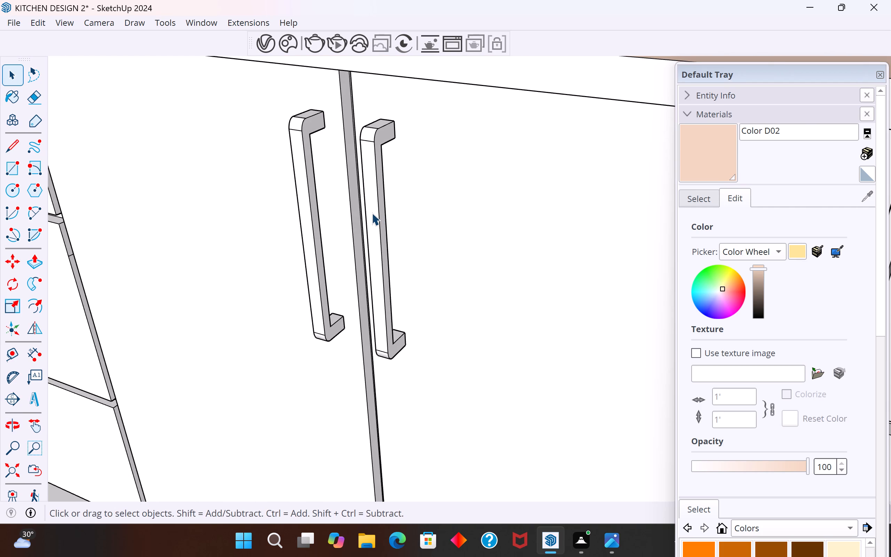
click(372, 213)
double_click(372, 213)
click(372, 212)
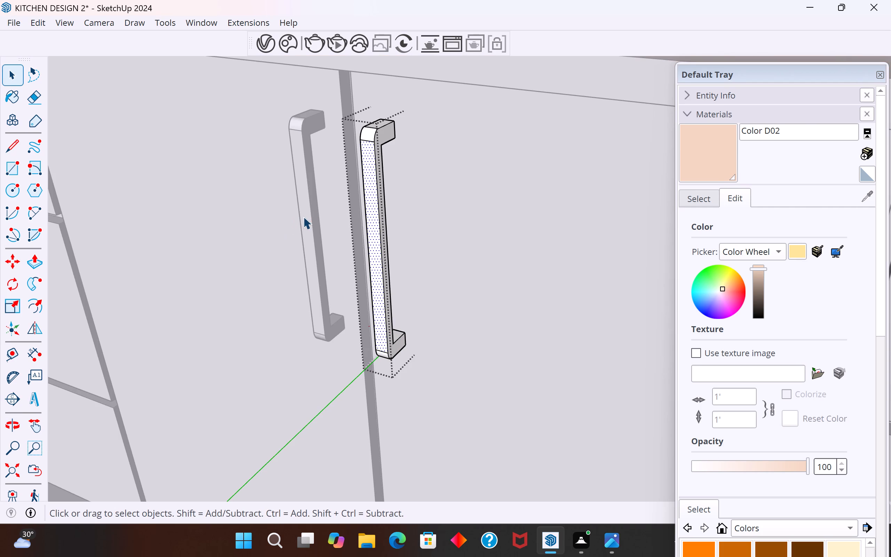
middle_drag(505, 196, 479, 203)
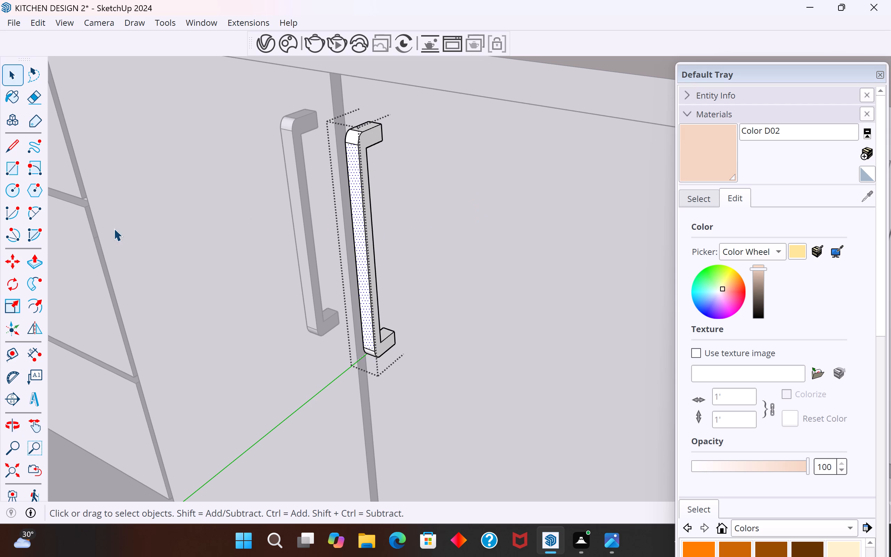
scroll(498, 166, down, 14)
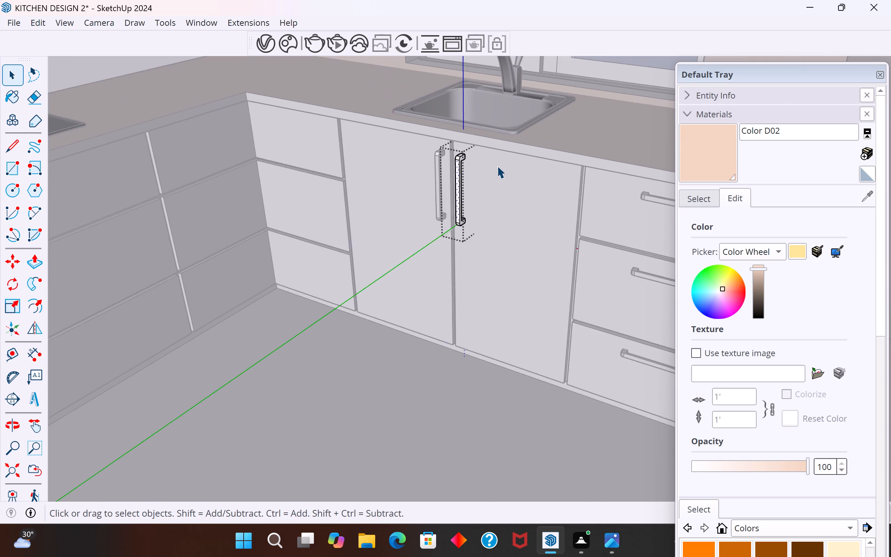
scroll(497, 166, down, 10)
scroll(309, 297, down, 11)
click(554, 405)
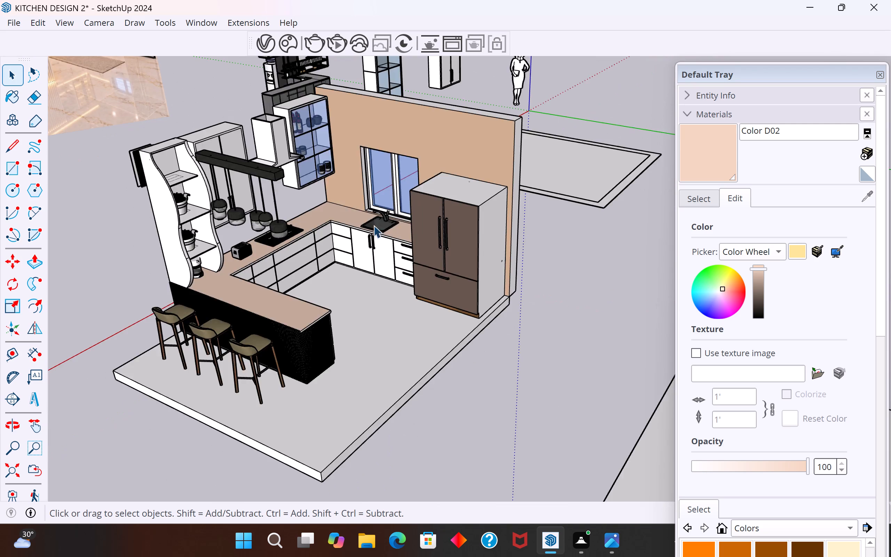
Scale the right under-sink door's handle along its depth so it projects less from the door.
scroll(337, 198, up, 20)
scroll(337, 198, up, 10)
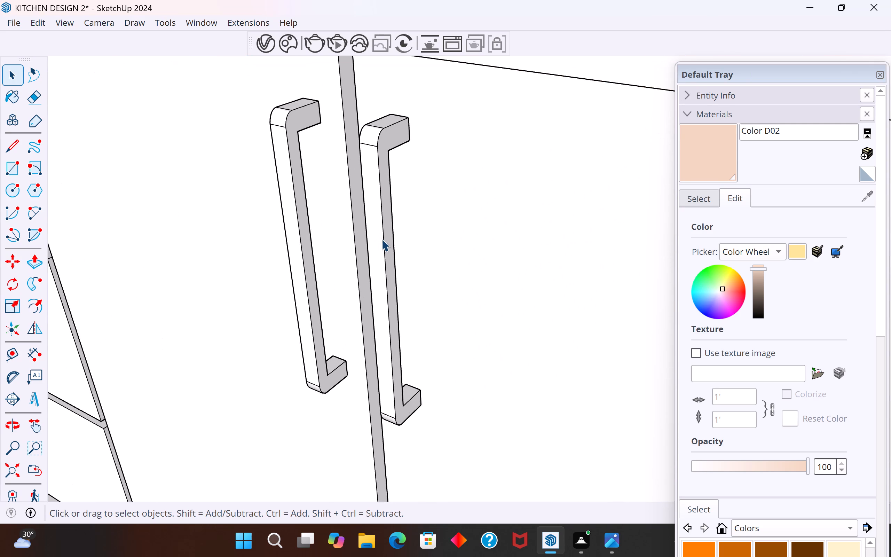
click(374, 231)
key(s)
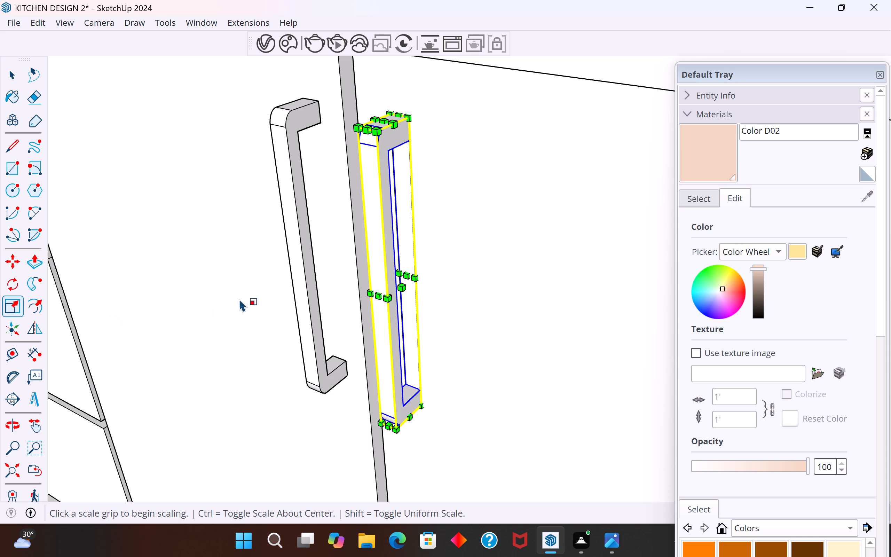
click(378, 295)
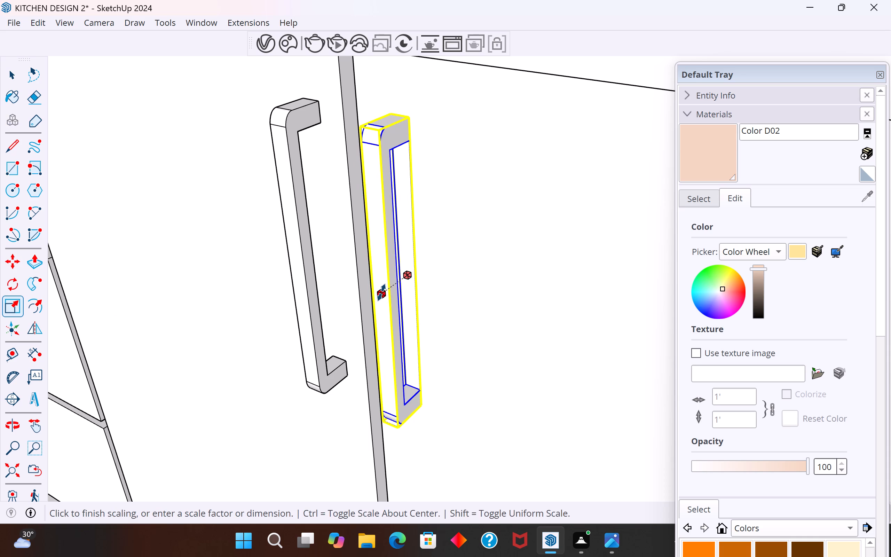
click(388, 287)
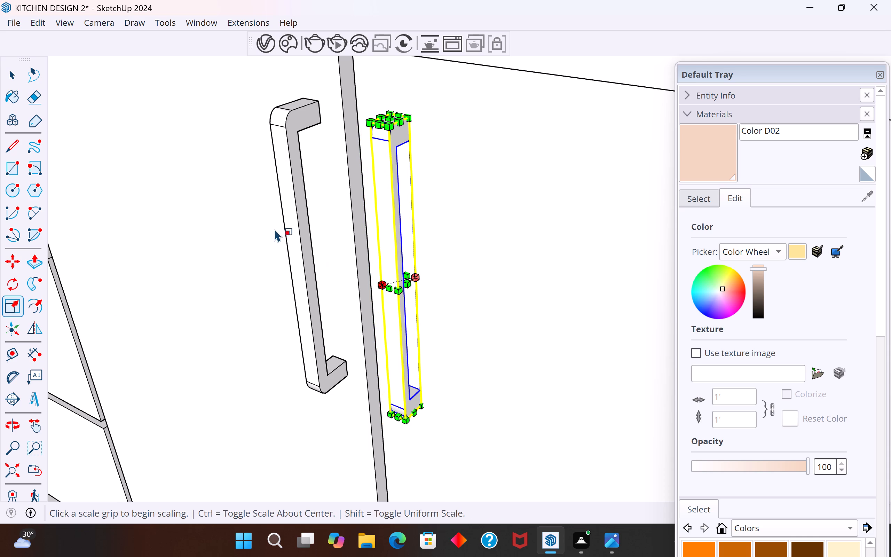
click(17, 73)
Replace the left under-sink door's handle with a copy of the right door's handle, moved straight across.
click(301, 309)
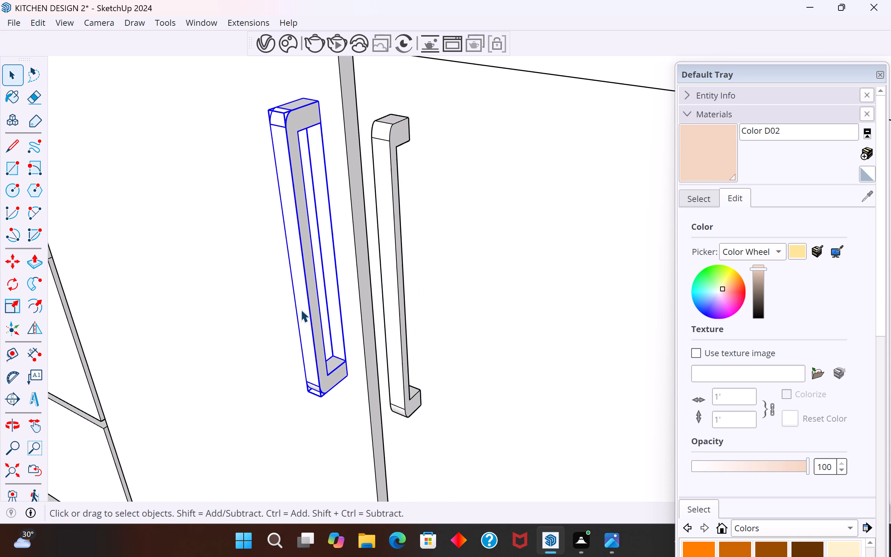
key(Delete)
click(407, 395)
key(m)
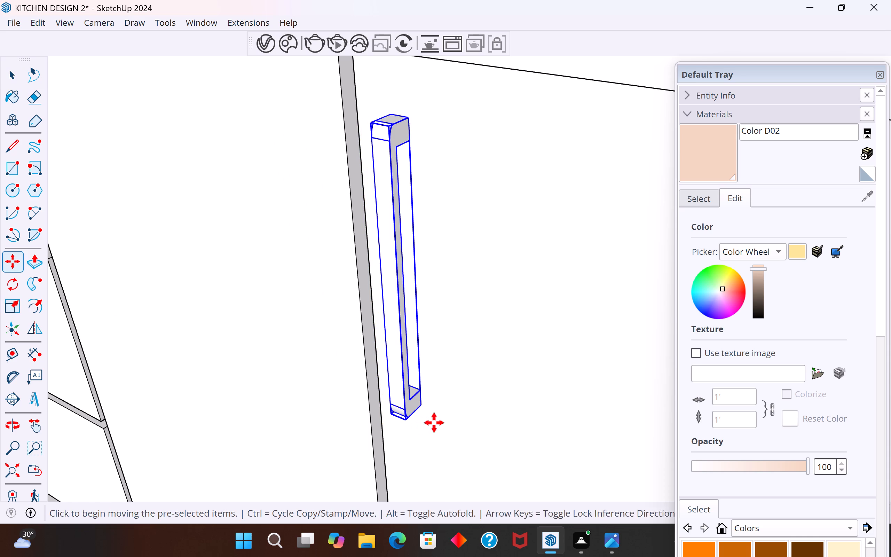
ctrl+click(428, 412)
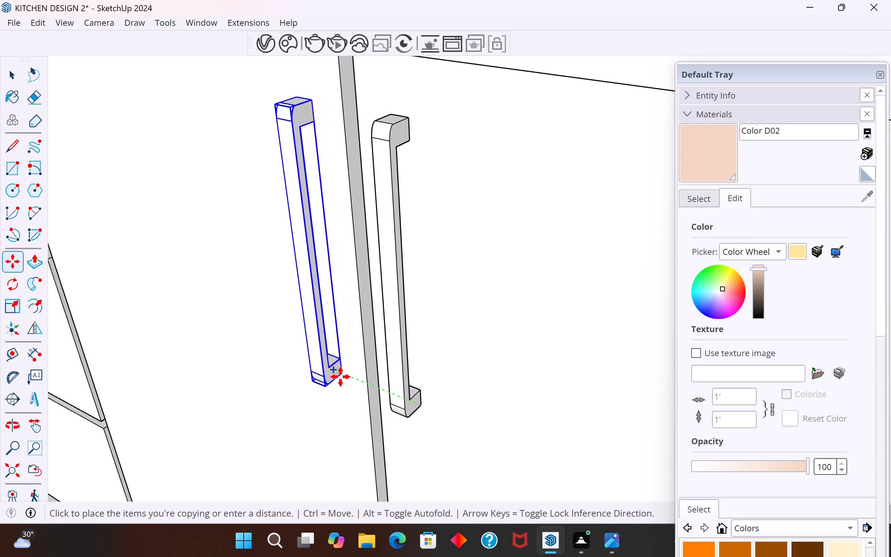
click(340, 377)
click(13, 73)
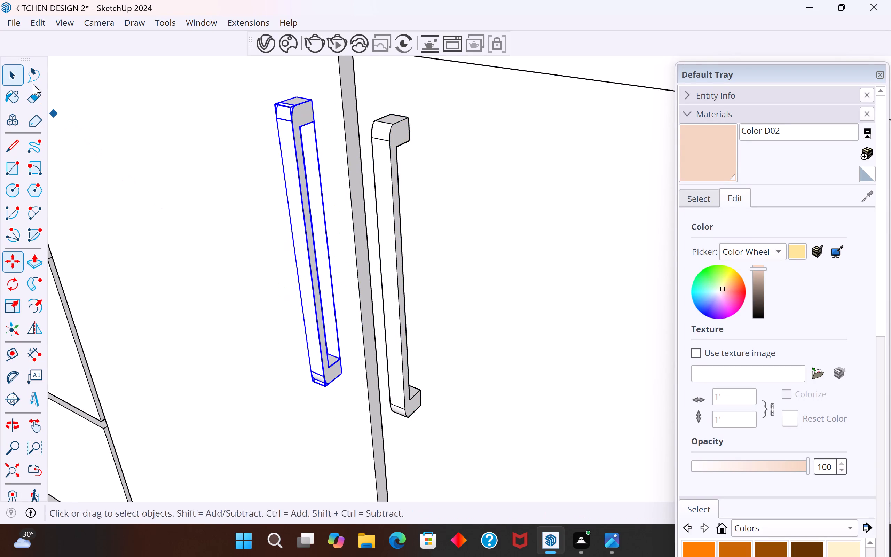
Examine the under-sink handles and the whole kitchen, comparing the model with the reference image.
scroll(316, 288, down, 5)
middle_drag(325, 289, 449, 214)
scroll(449, 214, up, 1)
scroll(449, 214, down, 20)
scroll(449, 214, down, 6)
middle_drag(514, 289, 446, 325)
scroll(446, 325, up, 1)
scroll(446, 325, down, 5)
scroll(210, 331, down, 8)
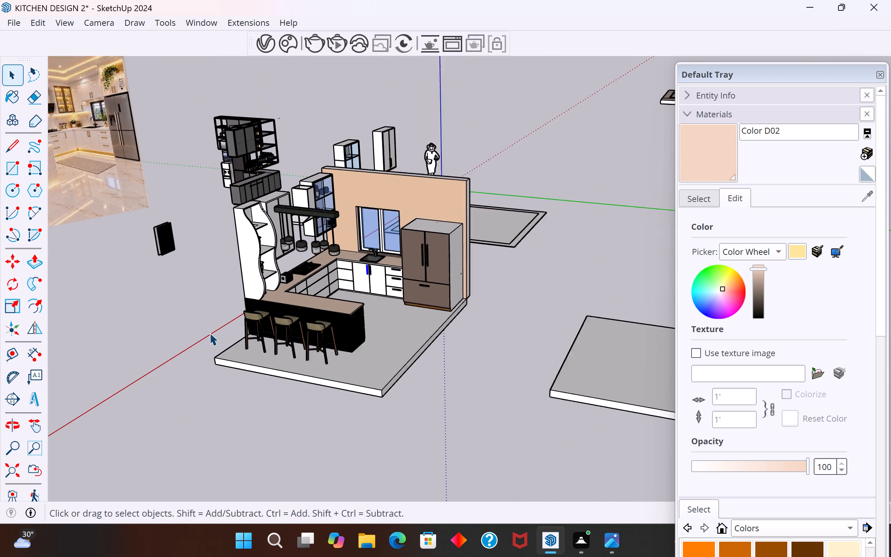
scroll(210, 333, down, 2)
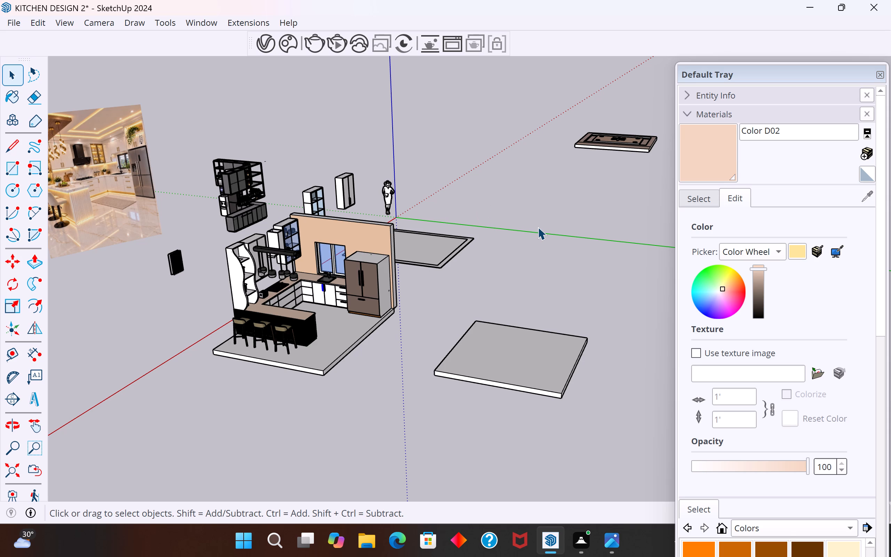
scroll(450, 163, down, 4)
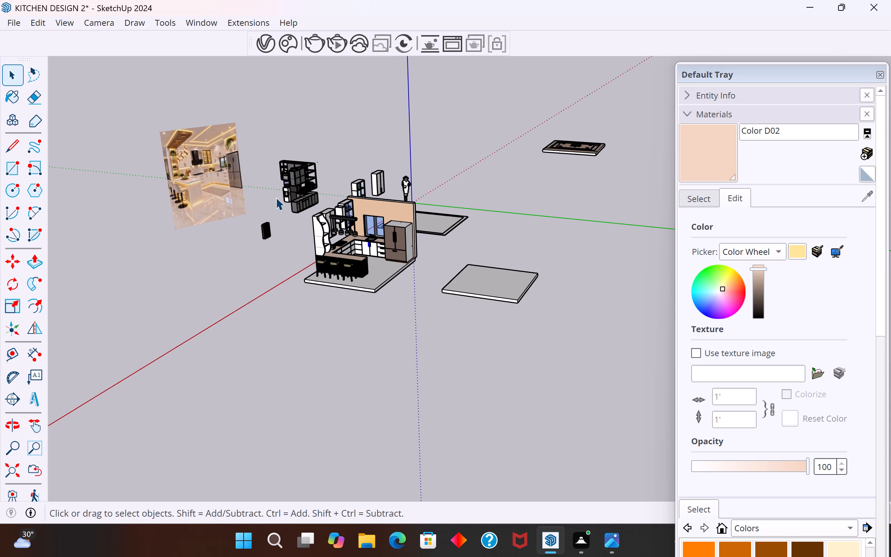
scroll(169, 136, up, 2)
scroll(468, 276, up, 2)
middle_drag(467, 308, 417, 340)
scroll(374, 265, up, 4)
scroll(411, 302, down, 3)
middle_drag(427, 307, 460, 325)
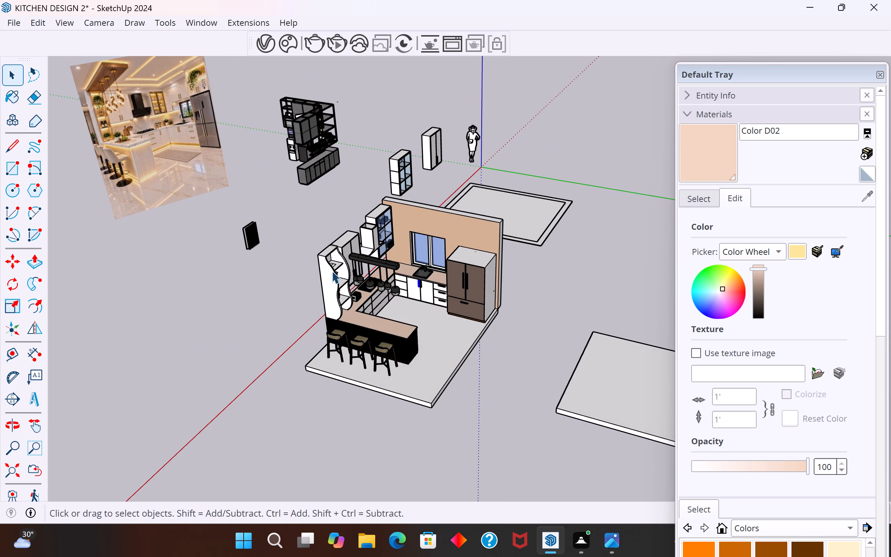
Move the kitchen reference image straight down beside the model, closer to the kitchen's floor level.
scroll(313, 342, down, 2)
click(213, 167)
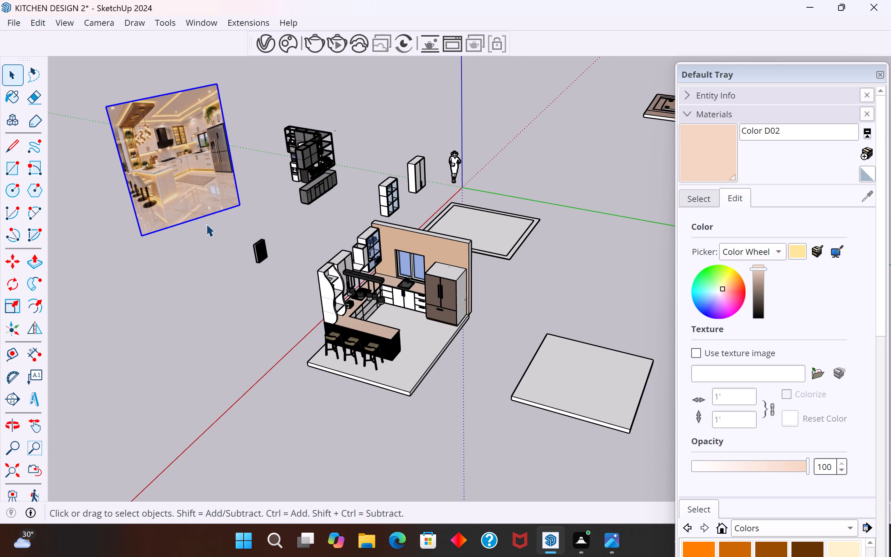
key(m)
click(145, 239)
click(166, 346)
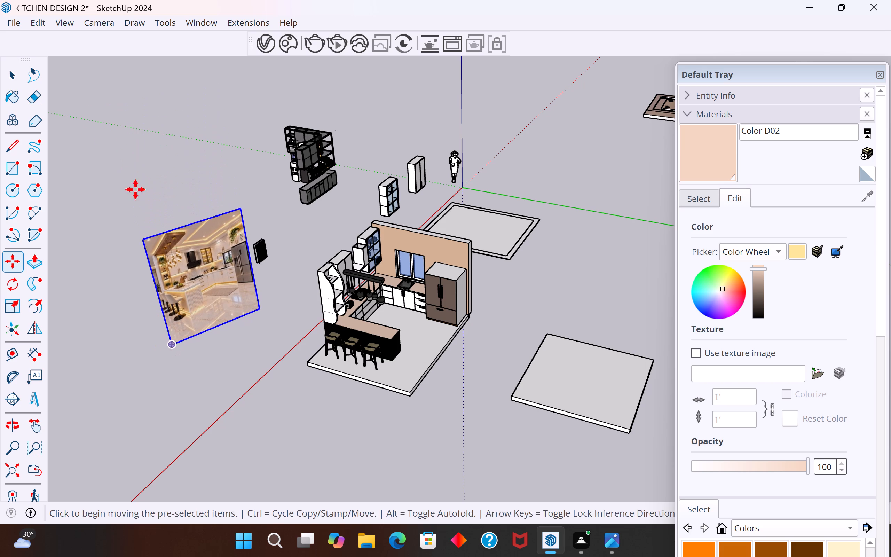
click(15, 86)
click(15, 75)
Examine the kitchen model alongside the lowered reference image from several angles.
scroll(261, 356, up, 4)
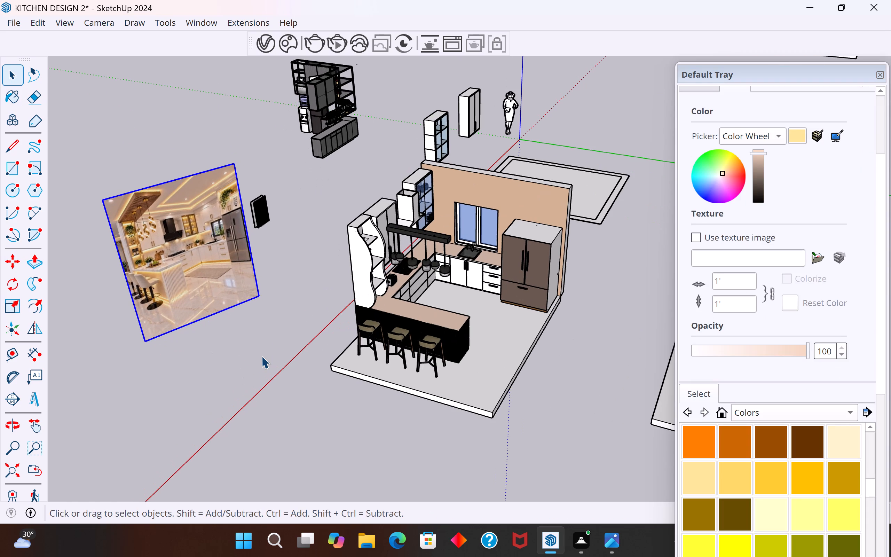
middle_drag(539, 320, 450, 299)
scroll(342, 260, up, 2)
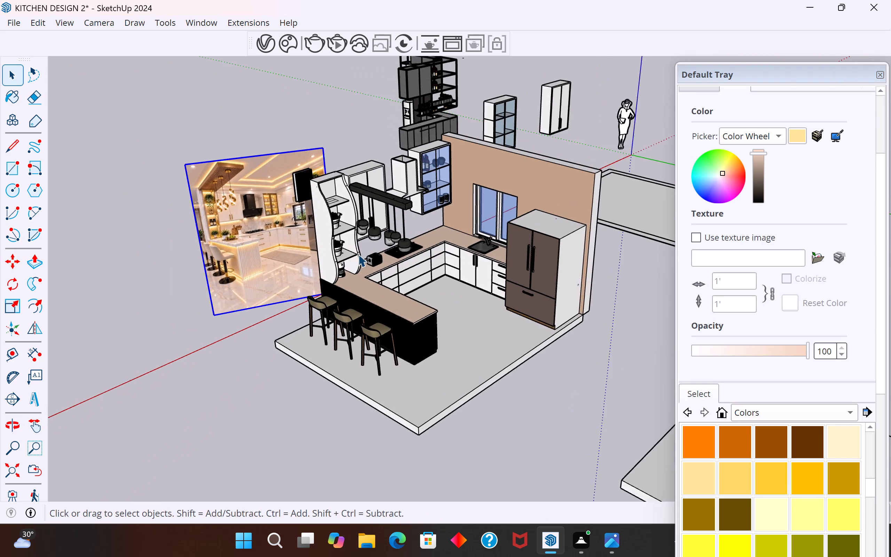
scroll(358, 254, up, 1)
scroll(467, 289, up, 1)
middle_drag(506, 299, 523, 295)
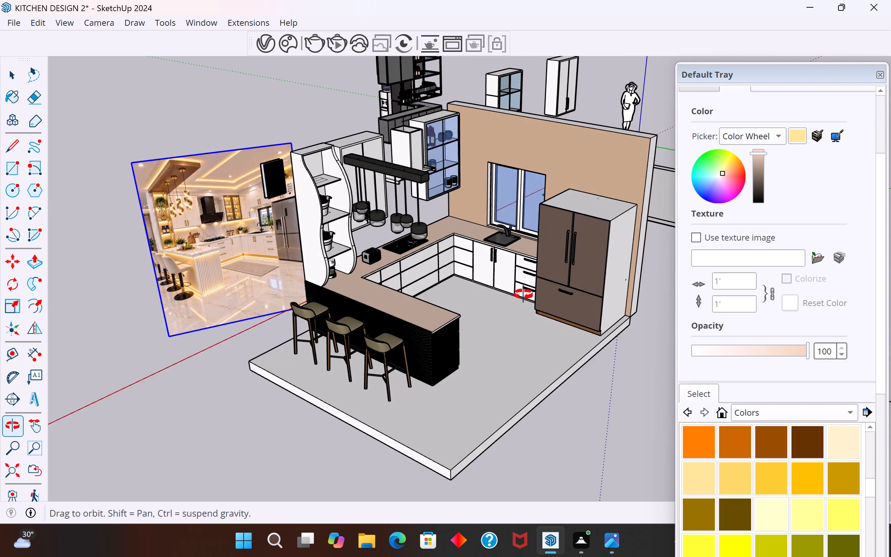
middle_drag(523, 295, 543, 306)
scroll(732, 369, up, 4)
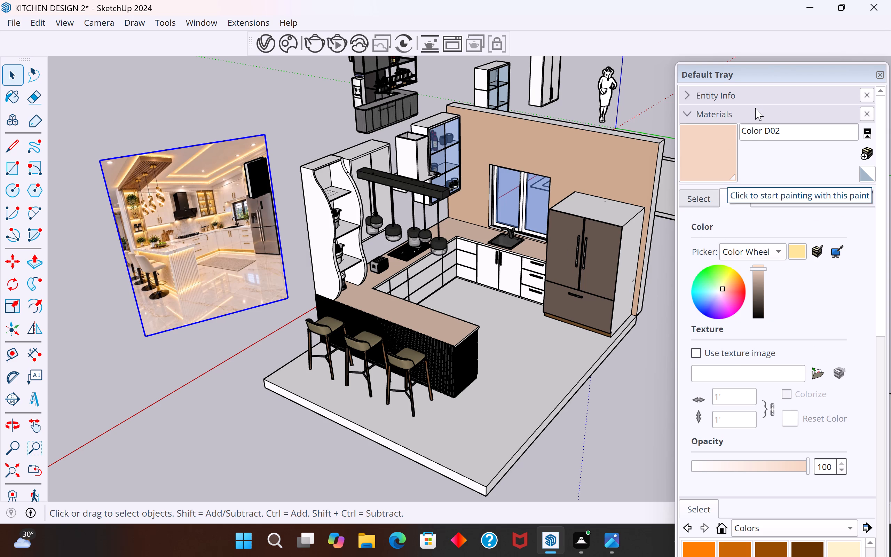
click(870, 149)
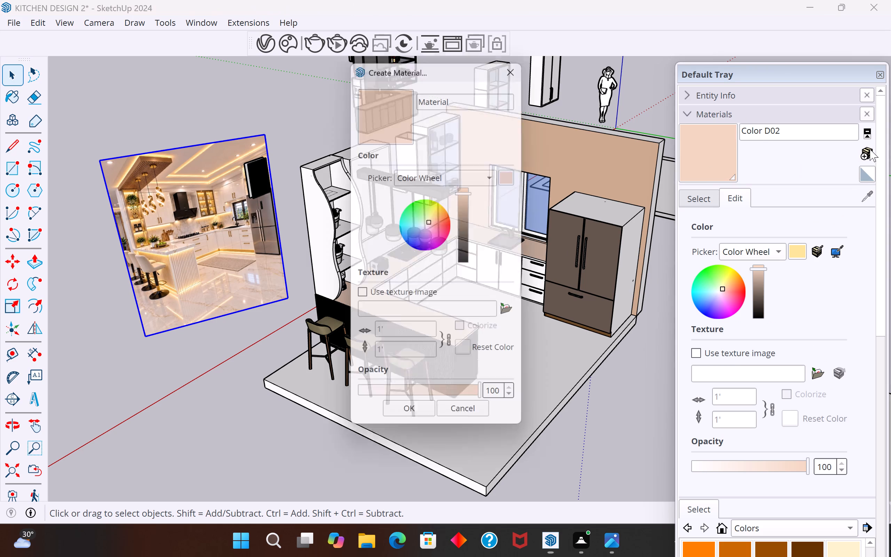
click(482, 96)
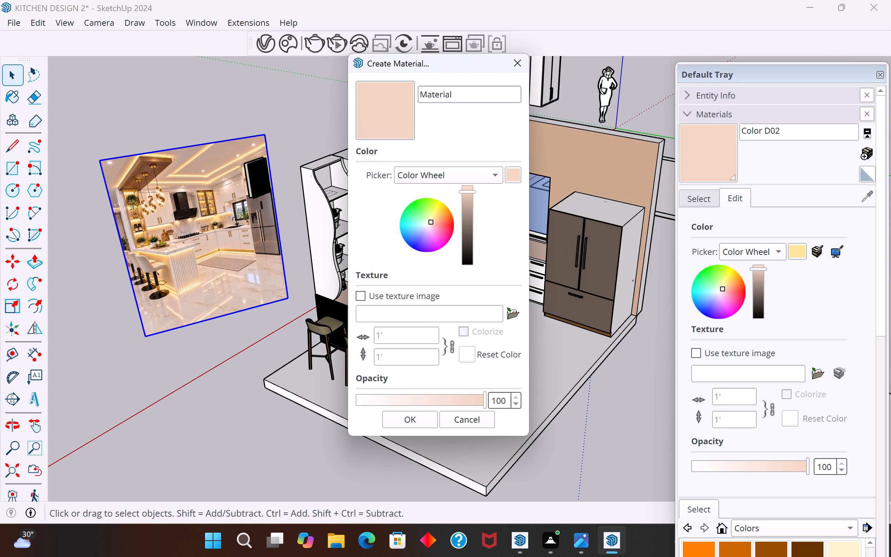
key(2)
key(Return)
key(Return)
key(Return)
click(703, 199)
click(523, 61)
Paint the drawer and door fronts of the base cabinets along the sink wall with Color D01.
click(704, 202)
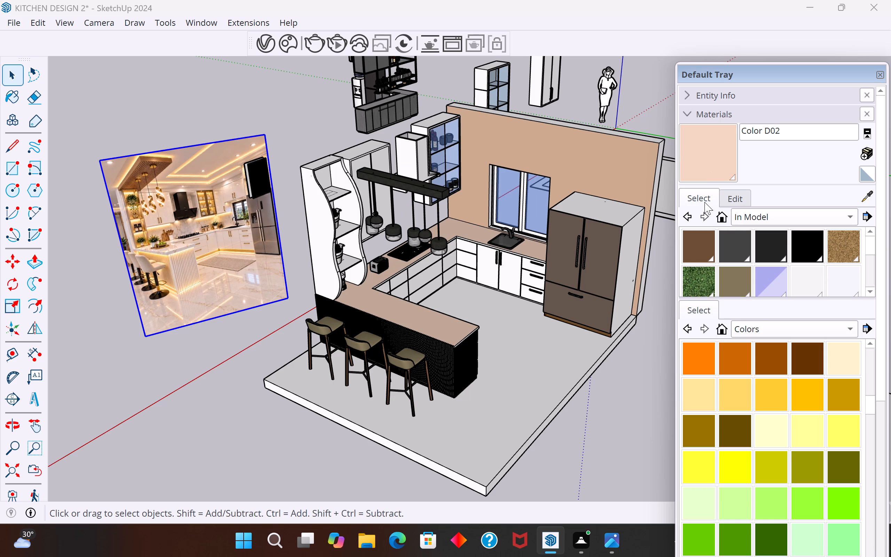
click(852, 355)
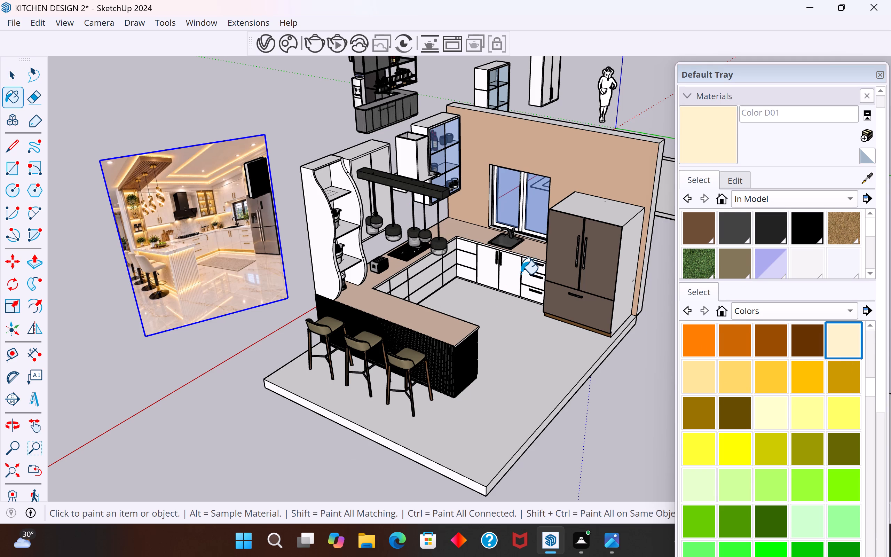
scroll(521, 274, up, 9)
scroll(622, 279, down, 5)
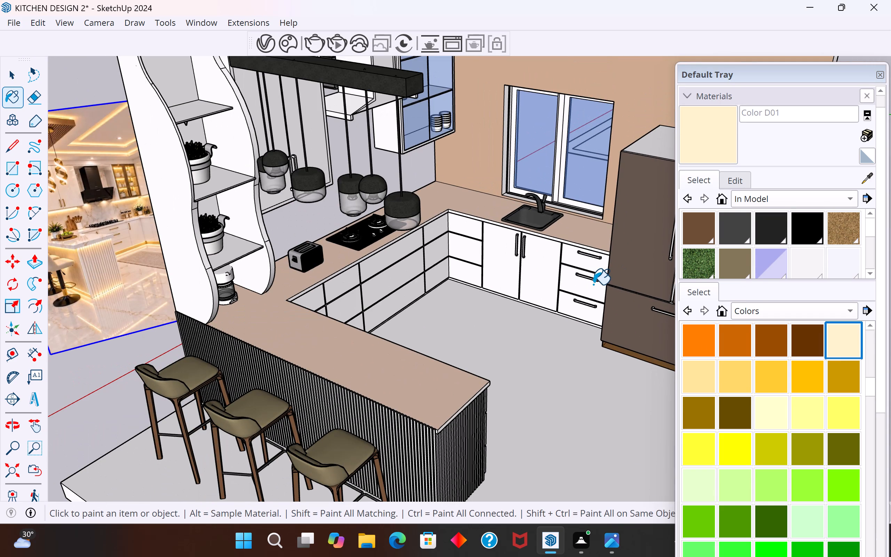
scroll(552, 296, up, 7)
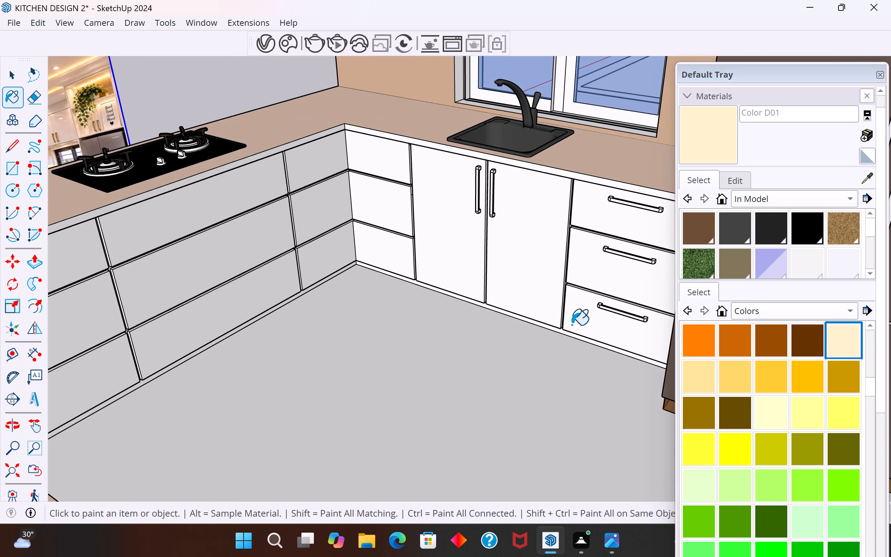
click(571, 325)
click(584, 275)
click(584, 225)
click(533, 221)
click(456, 241)
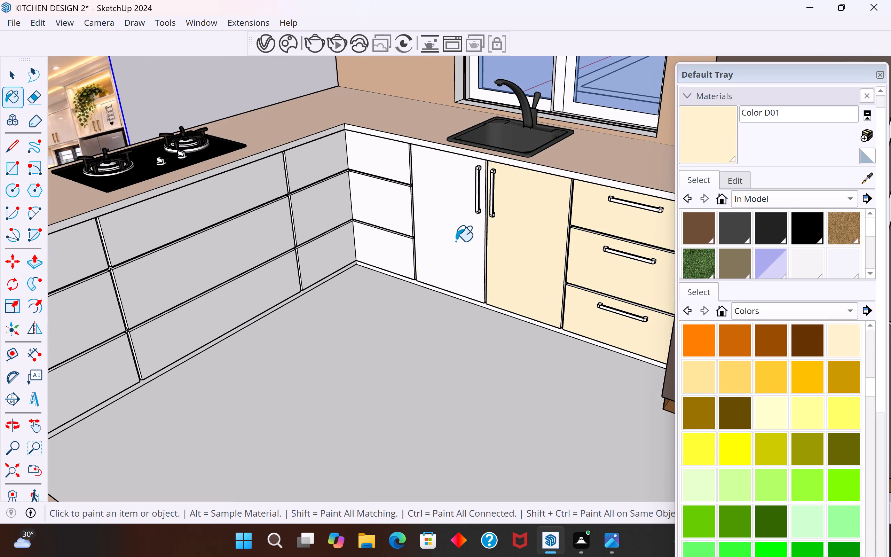
click(385, 217)
click(374, 182)
click(376, 163)
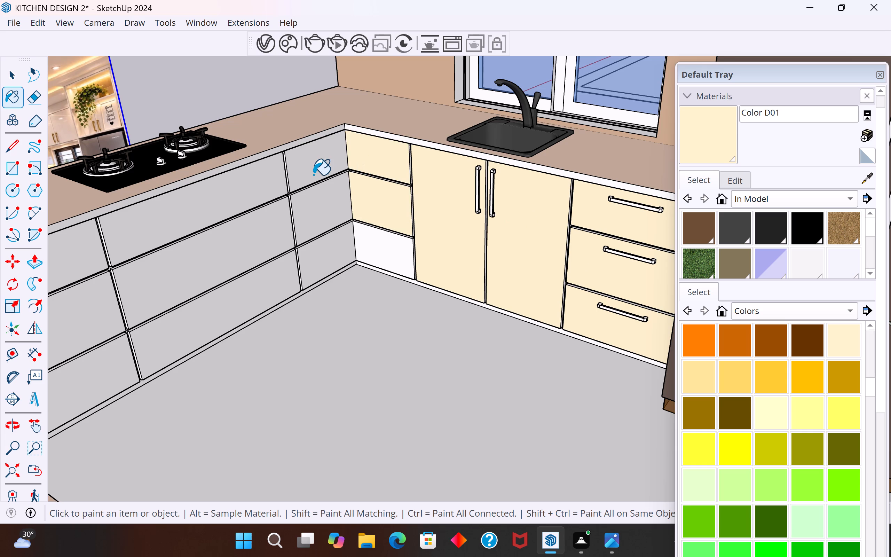
Paint the wide drawer fronts below the cooktop and the narrow ones beside the sink-wall corner with Color D01.
click(313, 175)
click(321, 212)
click(311, 253)
click(254, 245)
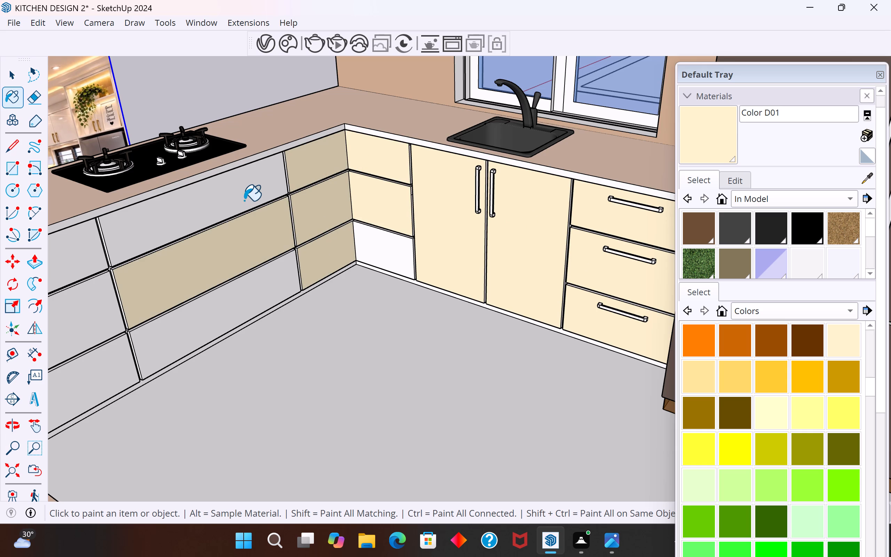
click(244, 201)
click(266, 298)
Paint the remaining bottom corner drawer on the sink wall and the drawer fronts between cooktop and peninsula with Color D01.
scroll(423, 205, down, 6)
middle_drag(428, 228, 290, 244)
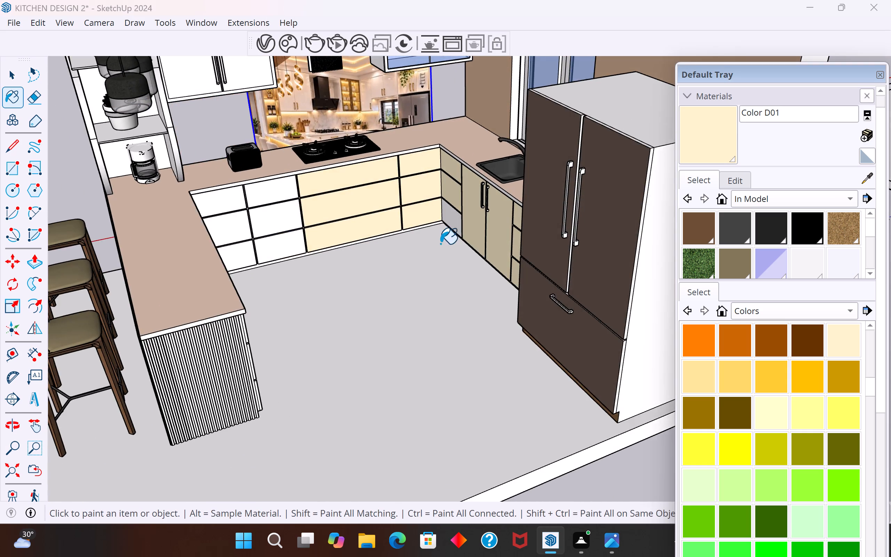
scroll(446, 243, up, 8)
click(453, 207)
scroll(516, 215, down, 7)
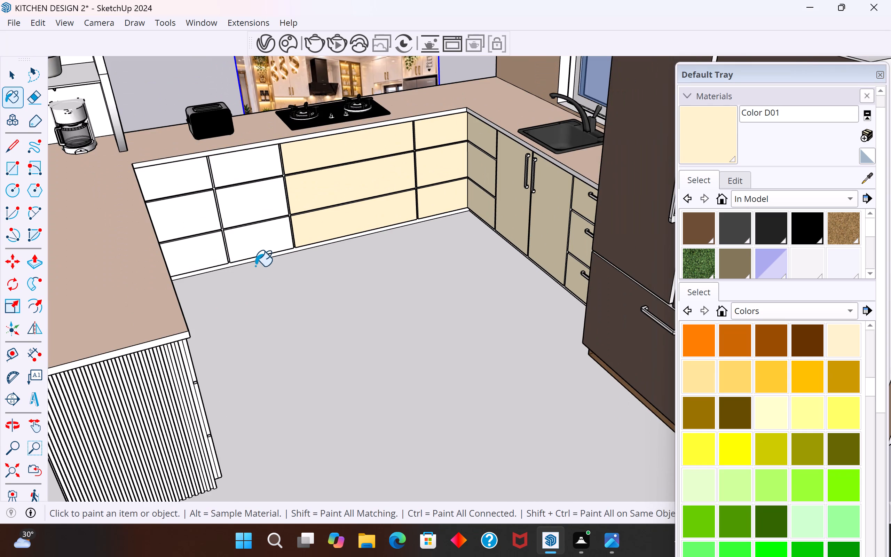
click(253, 254)
click(244, 212)
click(243, 179)
click(152, 197)
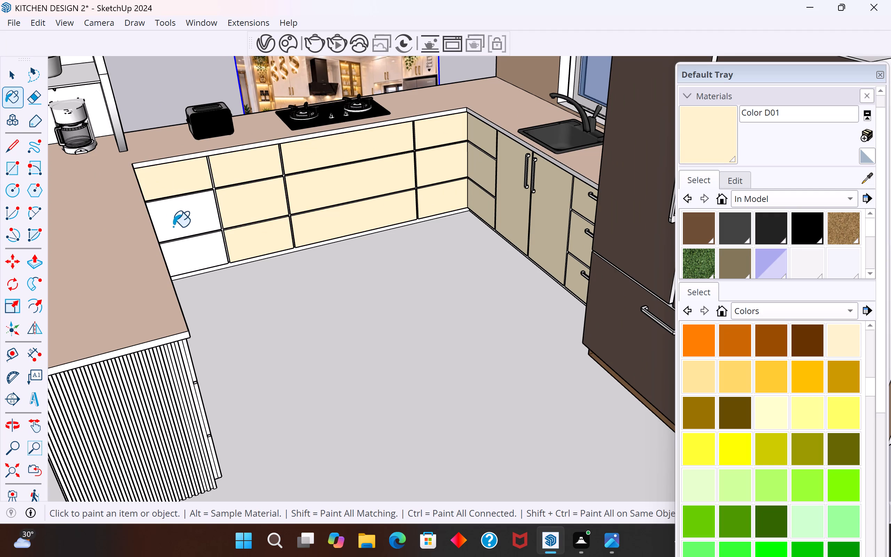
click(174, 228)
Paint the drawer and door fronts on the peninsula's inner side with Color D01.
middle_drag(253, 229, 117, 245)
scroll(210, 219, up, 8)
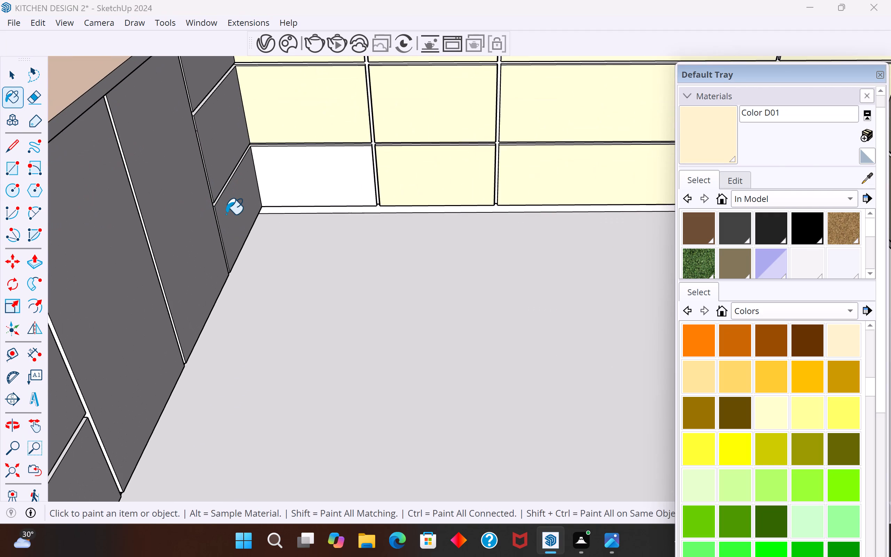
click(229, 214)
click(215, 175)
click(202, 92)
click(147, 181)
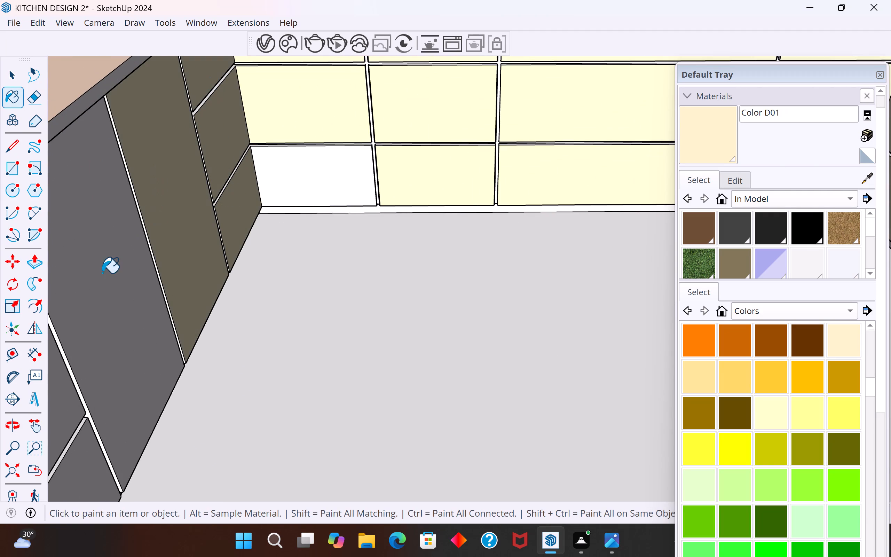
click(102, 273)
scroll(279, 259, down, 4)
click(160, 408)
click(140, 370)
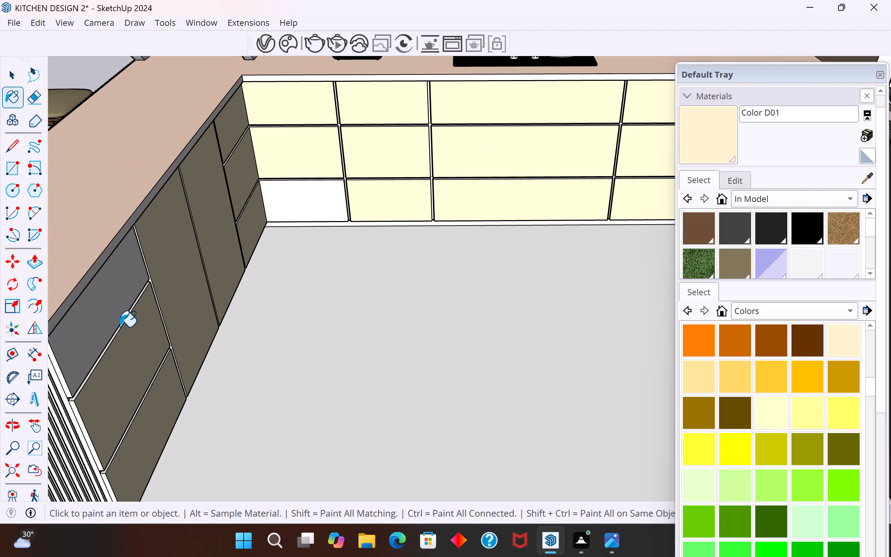
click(111, 315)
Recolour the Color D01 material by matching it to a shade sampled on screen from the kitchen reference image.
scroll(428, 292, down, 7)
middle_drag(424, 300, 709, 320)
scroll(479, 316, down, 4)
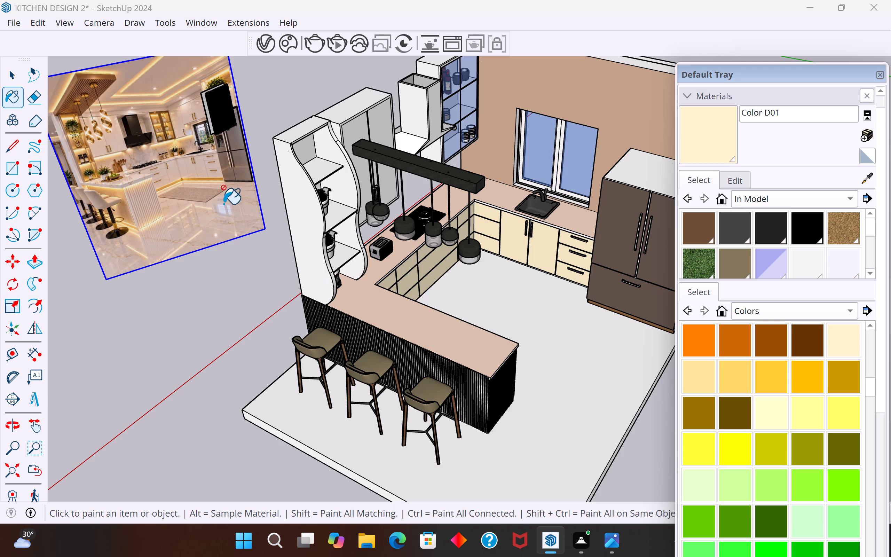
click(734, 174)
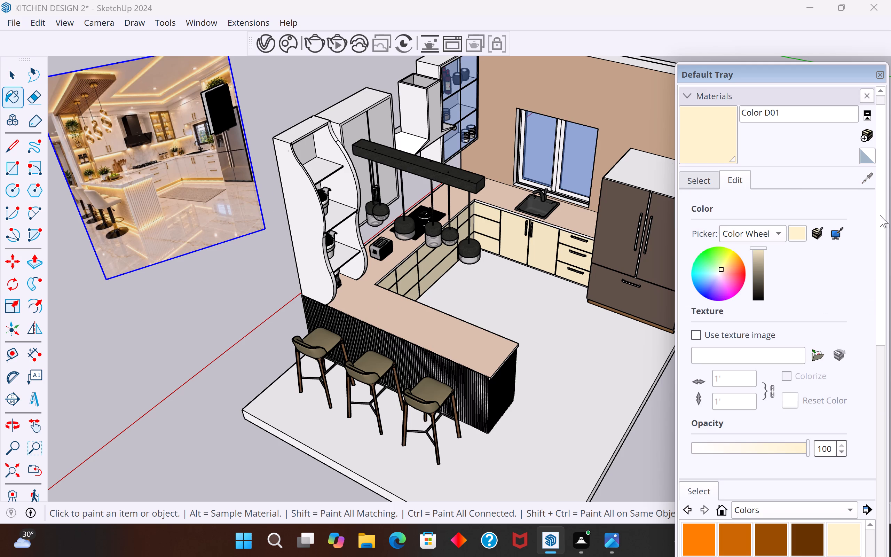
click(839, 233)
scroll(196, 150, up, 3)
click(204, 174)
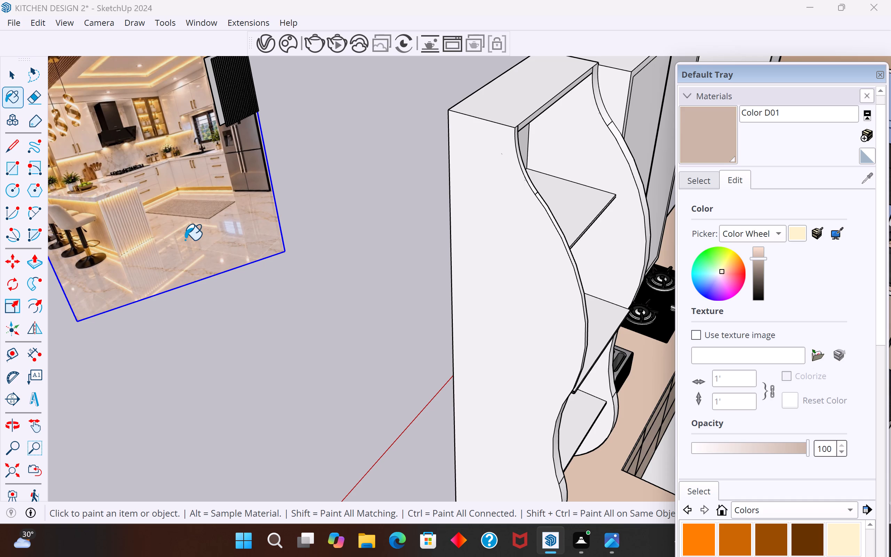
Paint the last white bottom drawer front in the cooktop-peninsula corner with Color D01.
scroll(185, 240, down, 8)
scroll(408, 265, up, 8)
middle_drag(367, 276, 196, 279)
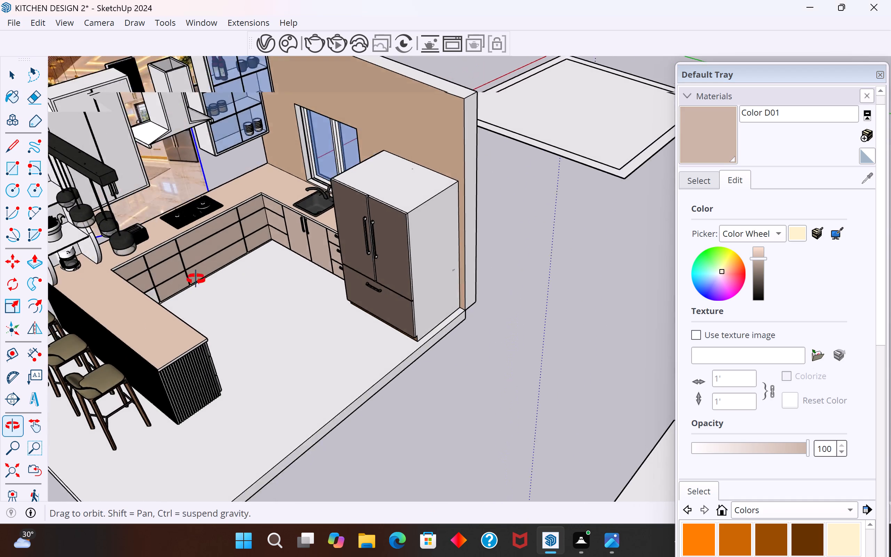
middle_drag(196, 279, 108, 276)
scroll(261, 212, up, 13)
click(295, 164)
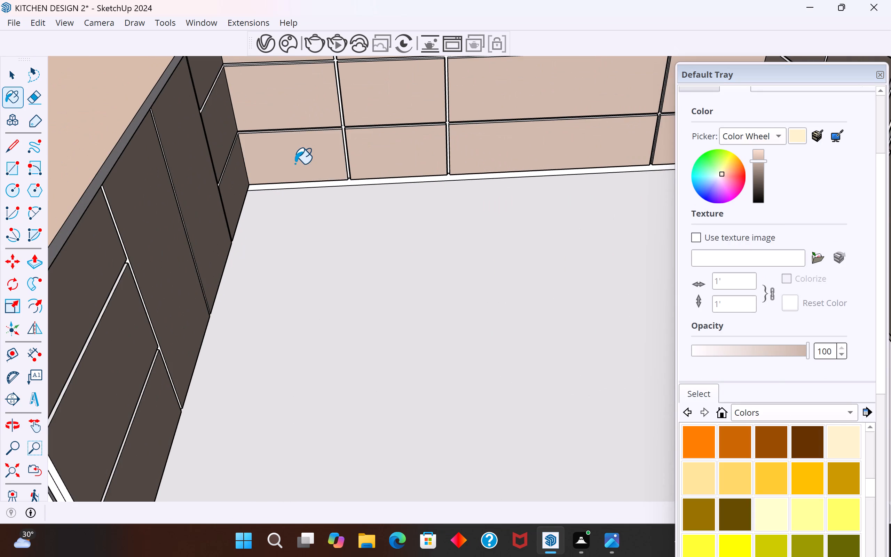
Paint the countertop's front edge along the cooktop run with Color D01.
scroll(309, 240, down, 6)
middle_drag(314, 251, 293, 181)
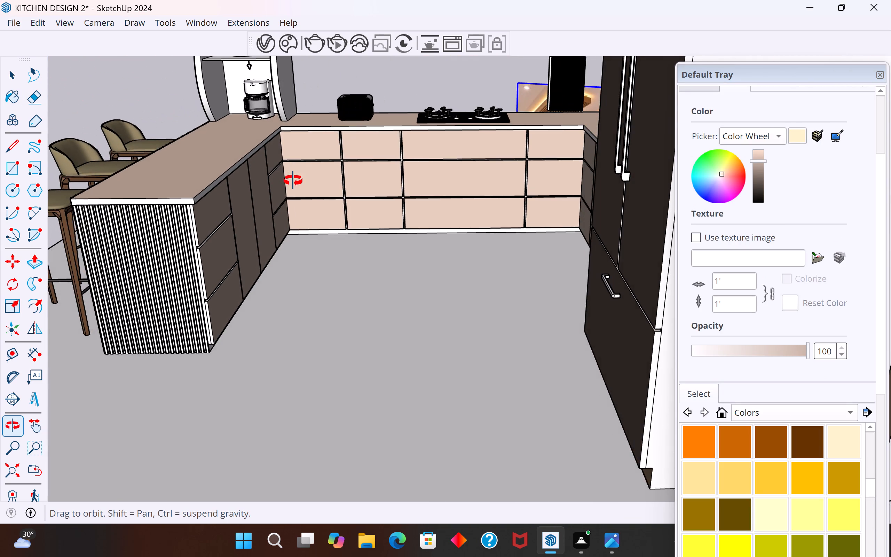
middle_drag(293, 181, 504, 227)
scroll(410, 313, down, 11)
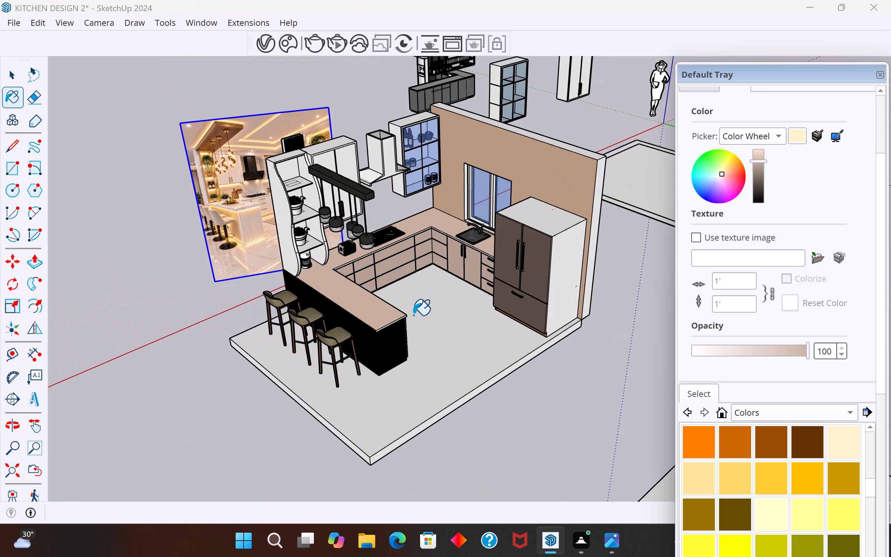
scroll(316, 275, up, 4)
middle_drag(333, 290, 374, 230)
scroll(502, 213, up, 10)
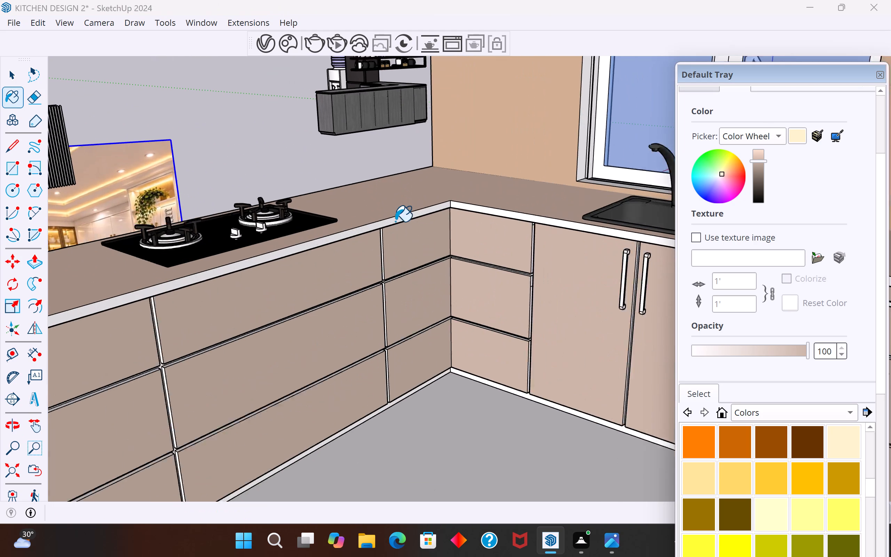
scroll(395, 221, up, 2)
click(407, 222)
click(409, 225)
scroll(409, 225, up, 8)
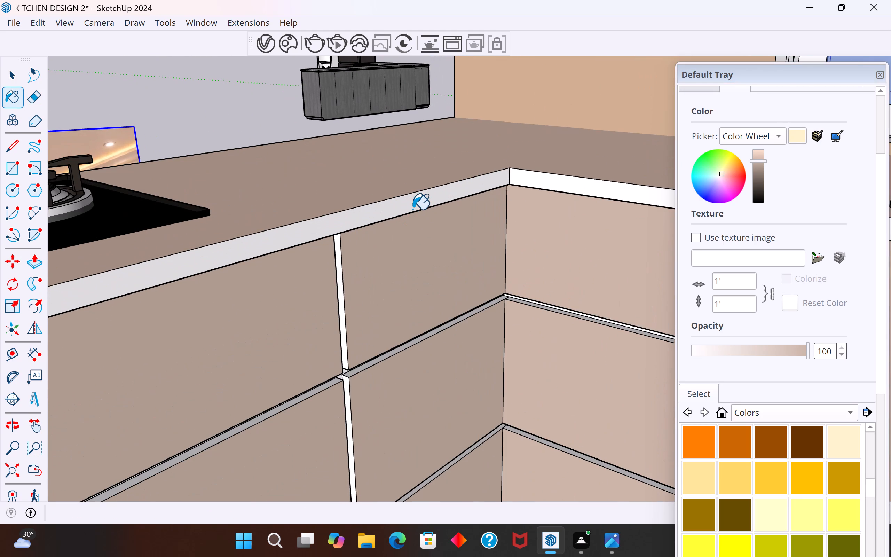
double_click(413, 207)
Paint the countertop's front edge along the sink run with Color D01.
click(579, 197)
double_click(579, 197)
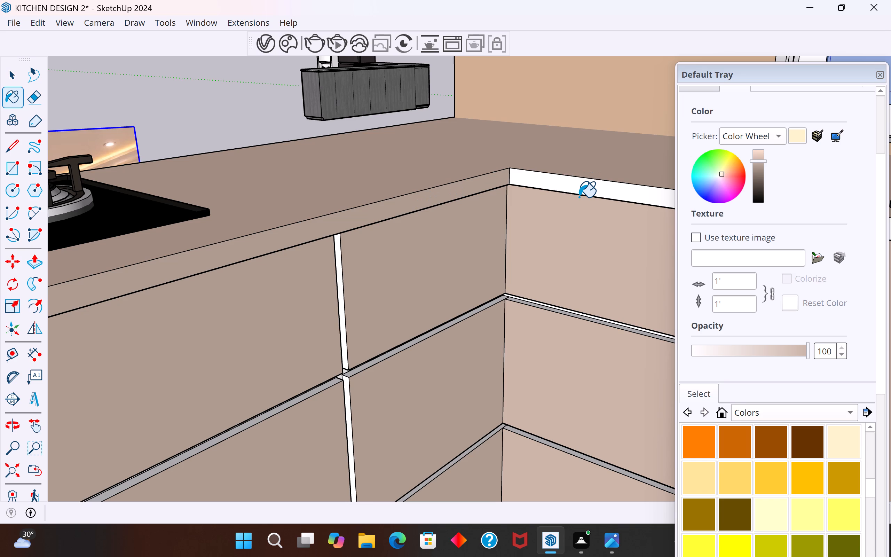
scroll(472, 332, down, 4)
middle_drag(473, 335, 603, 327)
scroll(627, 234, up, 5)
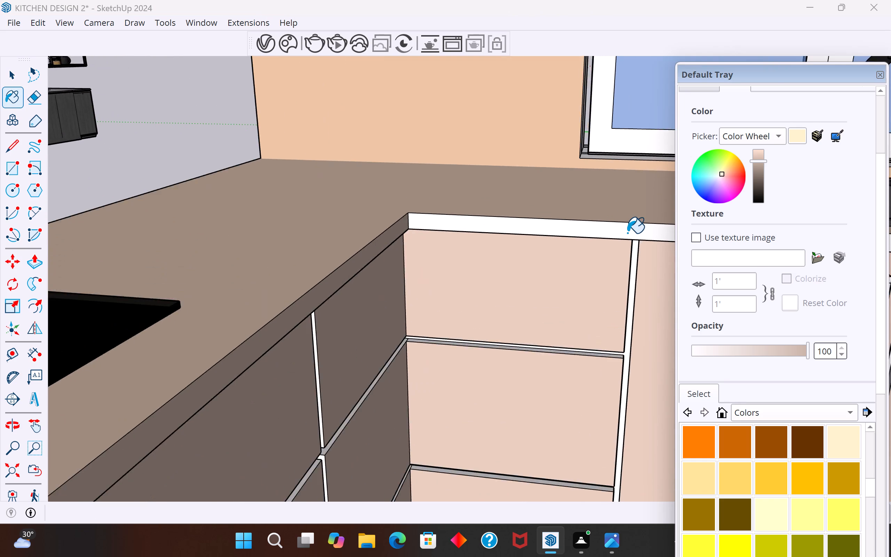
scroll(627, 233, up, 3)
click(637, 230)
scroll(517, 331, down, 12)
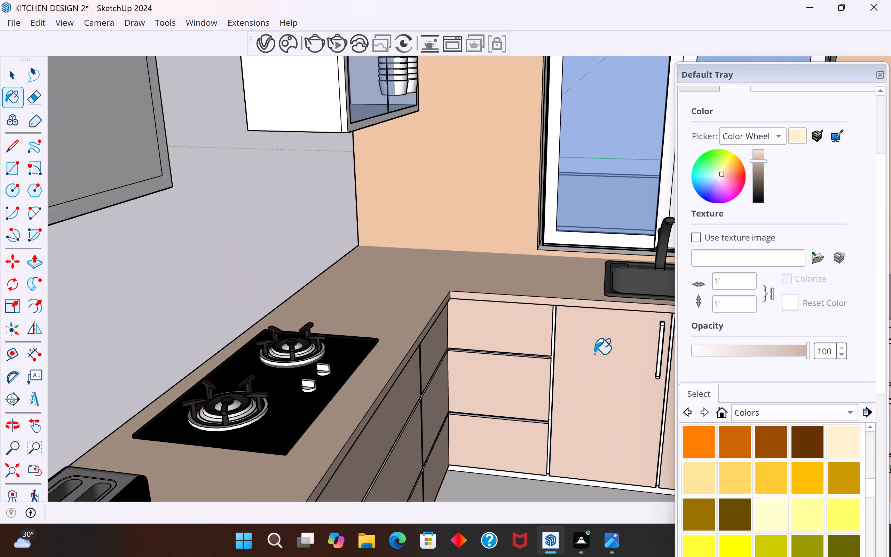
Paint the peninsula countertop's inner edge above the drawer fronts with Color D01.
middle_drag(591, 359, 398, 394)
scroll(569, 350, down, 5)
middle_drag(555, 363, 284, 355)
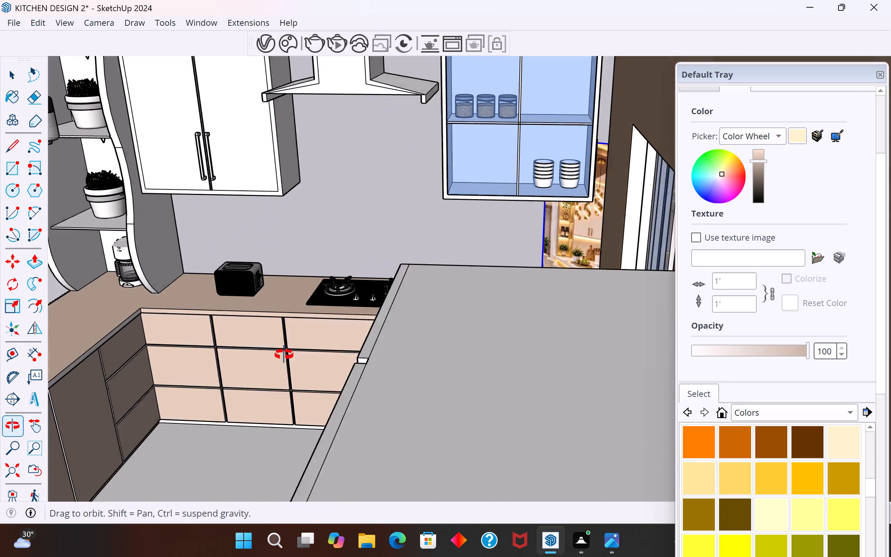
middle_drag(284, 355, 278, 355)
scroll(129, 316, up, 17)
click(124, 315)
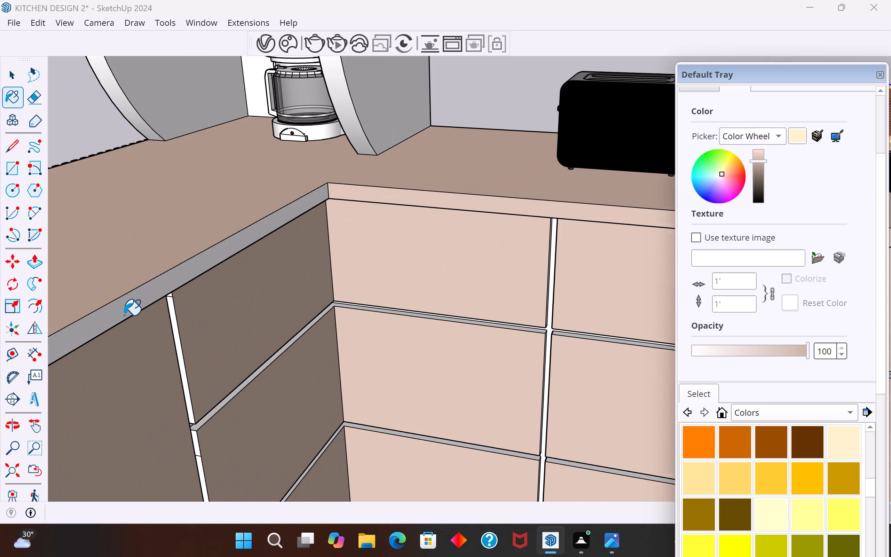
Paint the countertop edge at the peninsula's free end, above the fluted panel, with Color D01.
scroll(442, 320, down, 13)
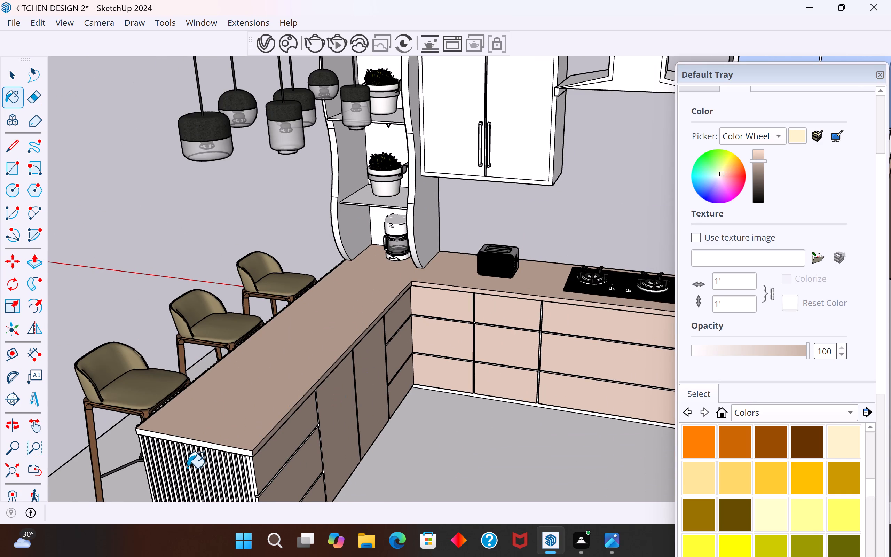
middle_drag(196, 458, 394, 329)
scroll(487, 284, up, 5)
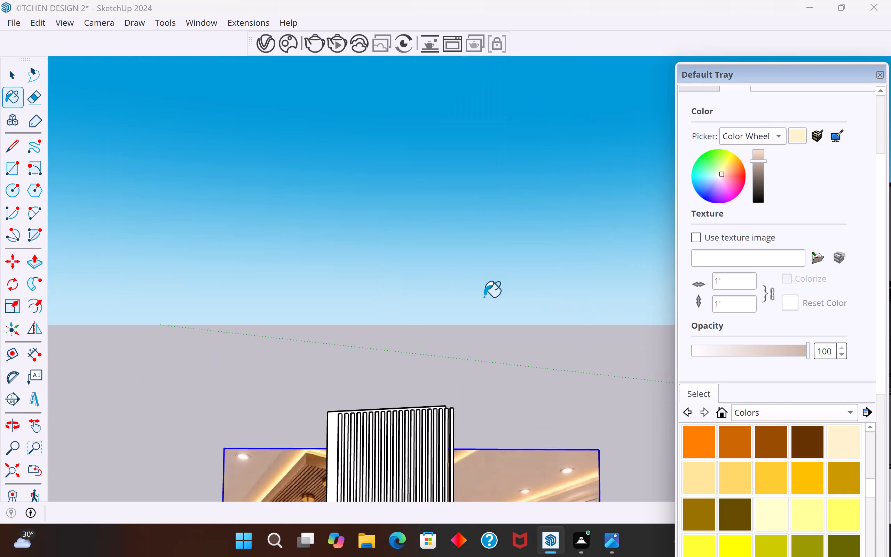
scroll(483, 306, down, 7)
scroll(439, 379, up, 7)
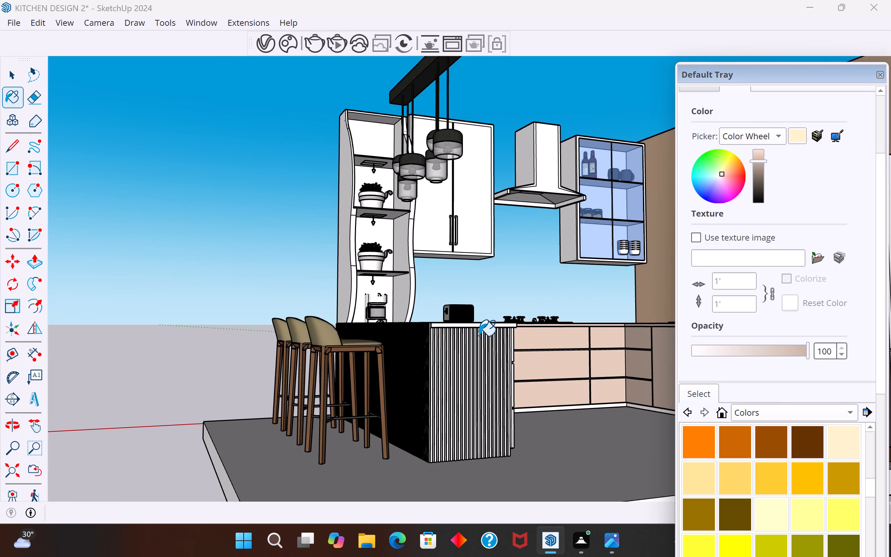
scroll(479, 336, up, 11)
click(480, 317)
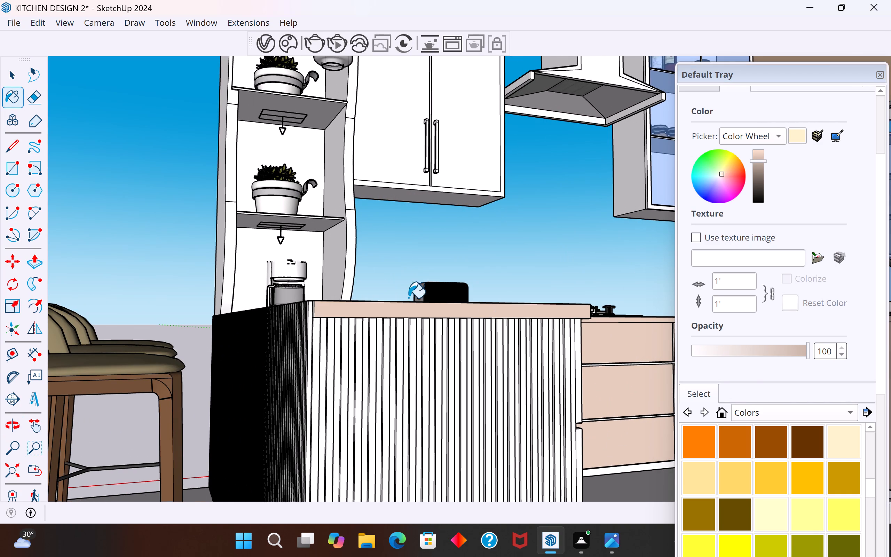
Deselect the reference image and examine the repainted kitchen from several angles.
click(13, 70)
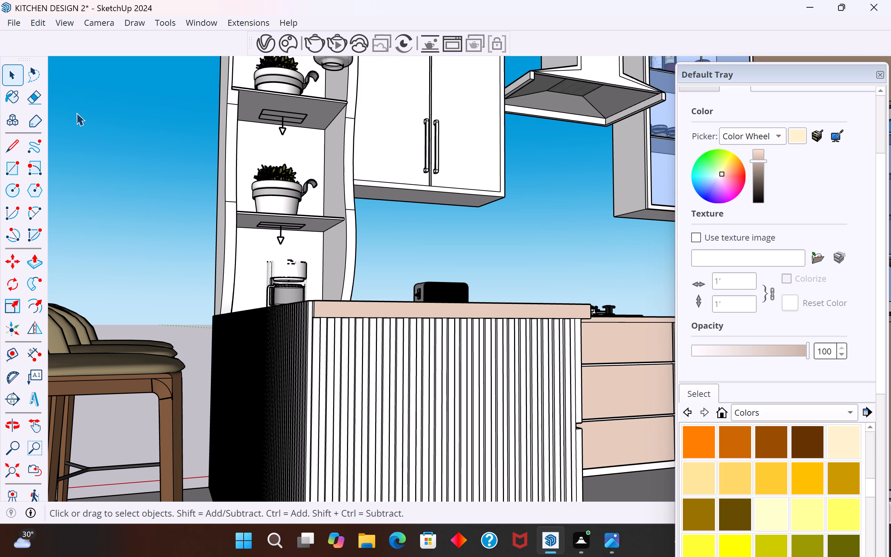
click(76, 113)
scroll(265, 248, down, 5)
middle_drag(257, 284, 55, 441)
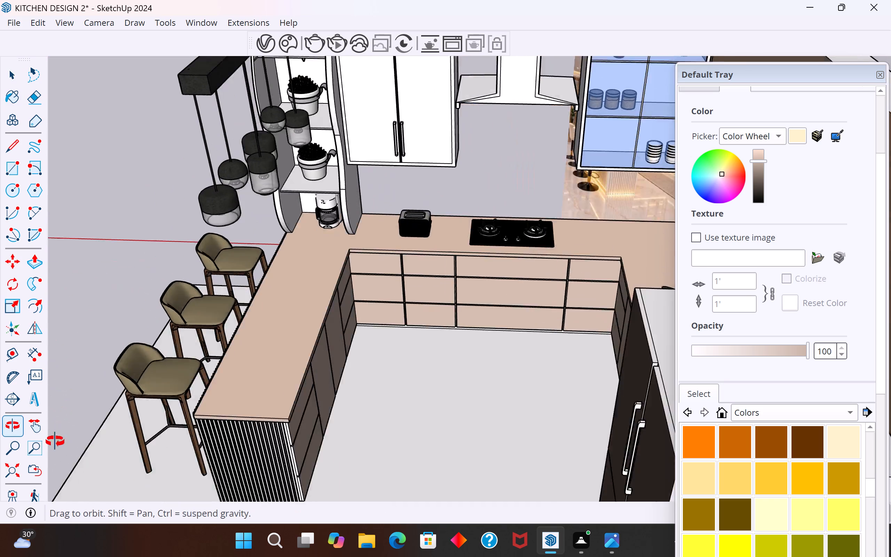
middle_drag(55, 441, 68, 326)
scroll(68, 326, down, 1)
scroll(314, 351, down, 5)
middle_drag(270, 368, 533, 407)
scroll(533, 407, up, 1)
scroll(104, 262, down, 5)
middle_drag(195, 358, 427, 370)
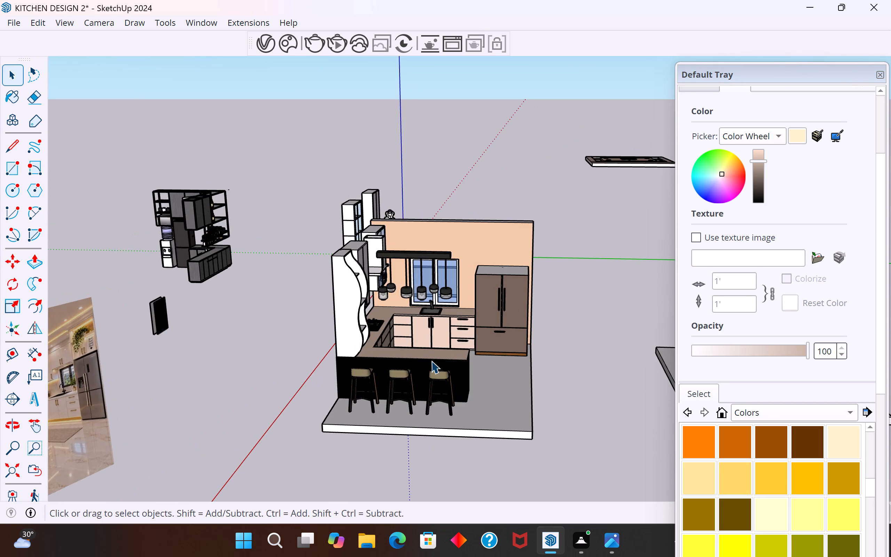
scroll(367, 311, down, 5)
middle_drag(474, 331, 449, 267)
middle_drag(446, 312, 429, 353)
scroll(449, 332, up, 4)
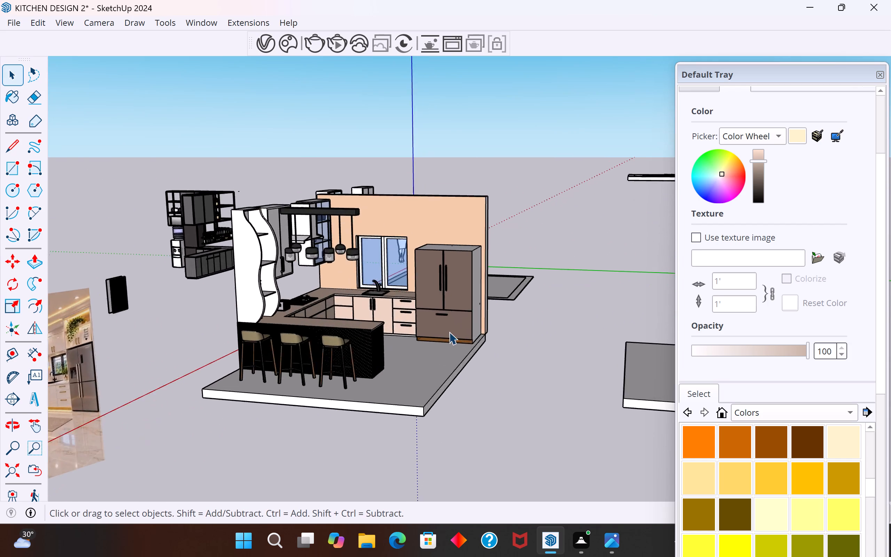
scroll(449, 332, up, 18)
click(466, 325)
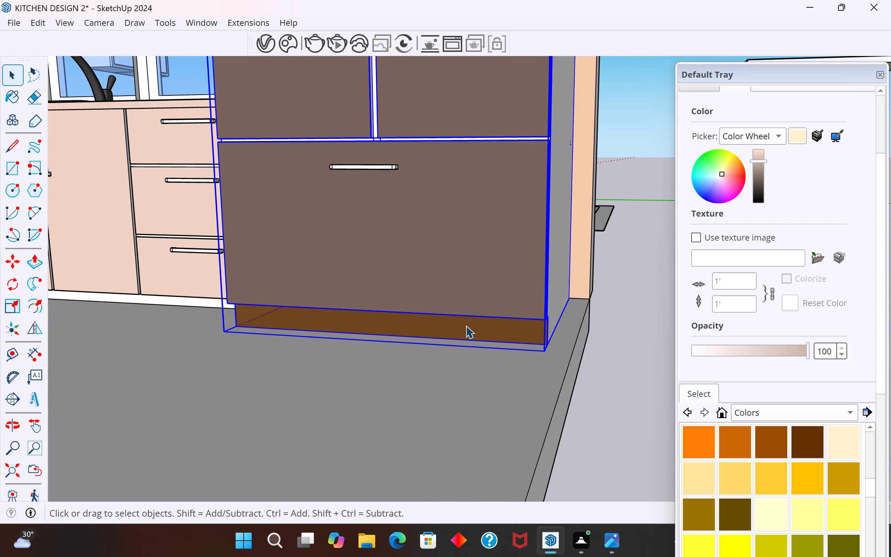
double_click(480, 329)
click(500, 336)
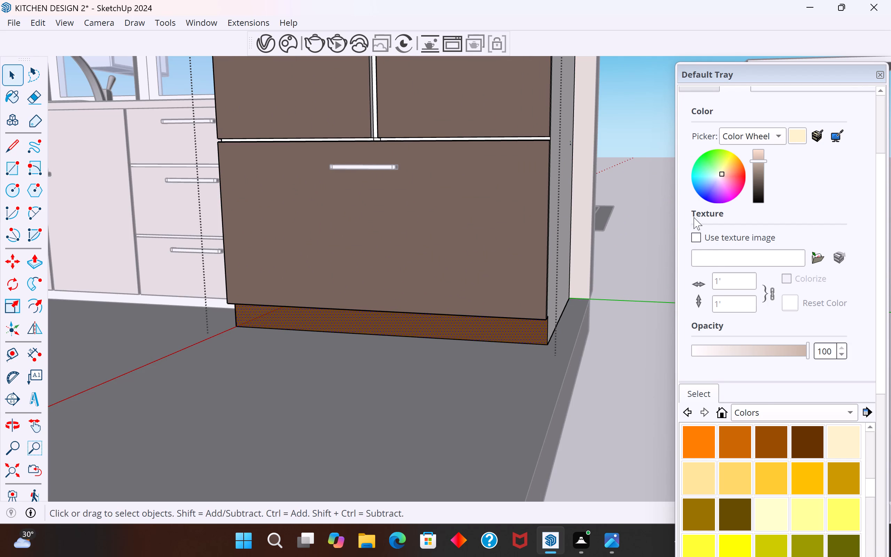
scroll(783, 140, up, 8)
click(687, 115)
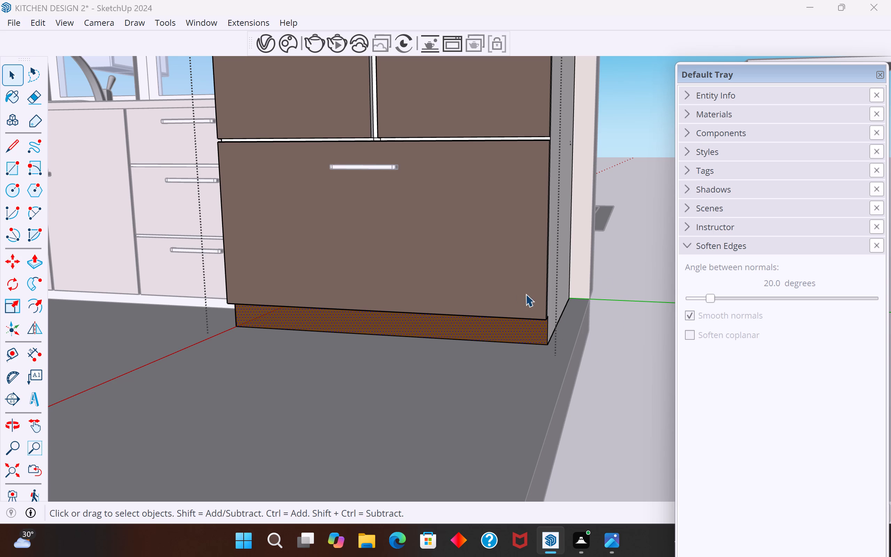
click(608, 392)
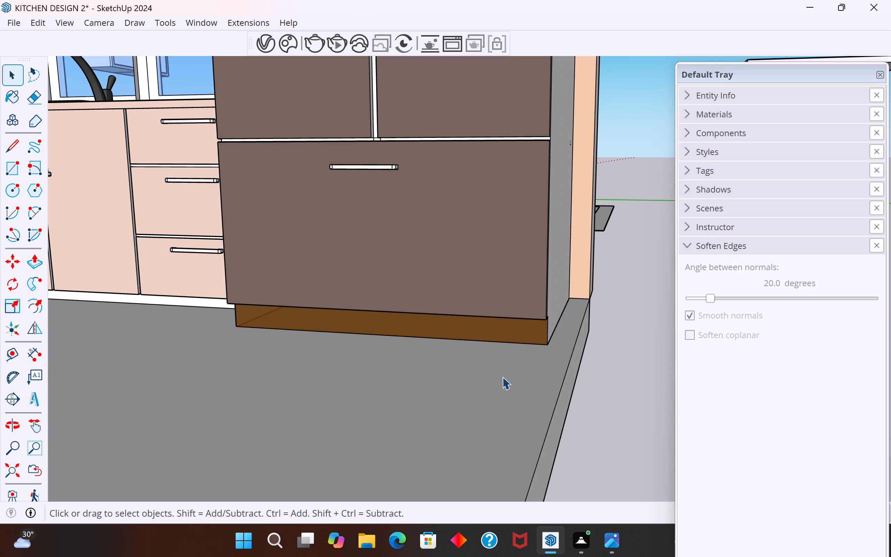
Examine the kitchen from several angles and compare its open shelf unit with the reference image.
middle_drag(540, 315, 407, 323)
click(504, 429)
scroll(538, 219, down, 10)
middle_drag(470, 315, 448, 419)
scroll(450, 355, down, 3)
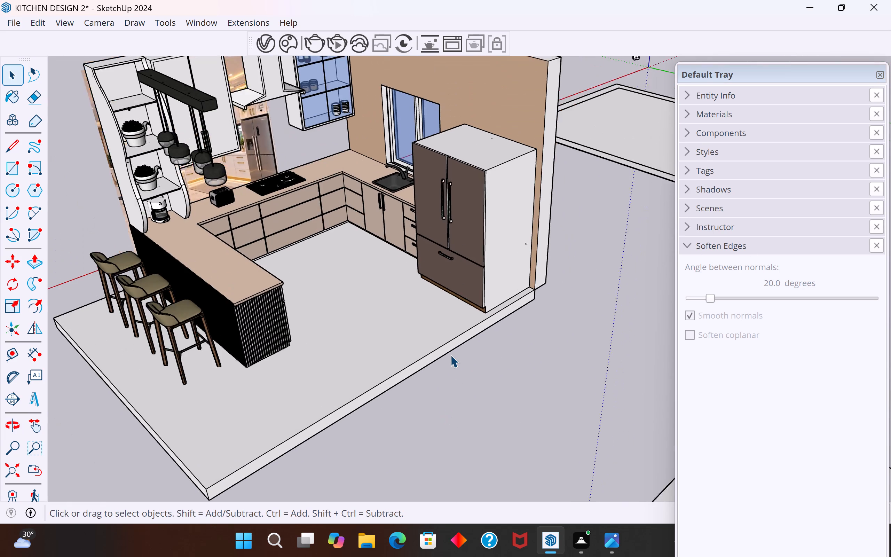
scroll(450, 355, down, 1)
middle_drag(450, 355, 626, 281)
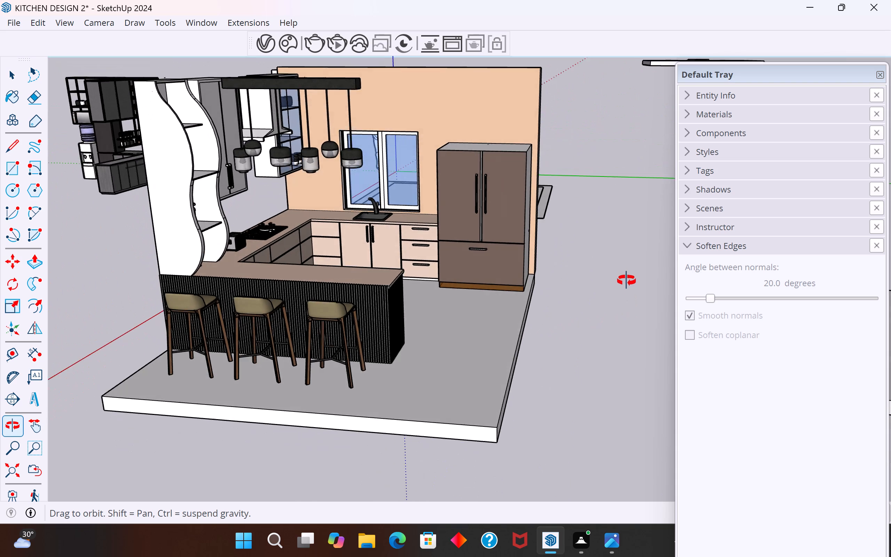
middle_drag(626, 281, 439, 315)
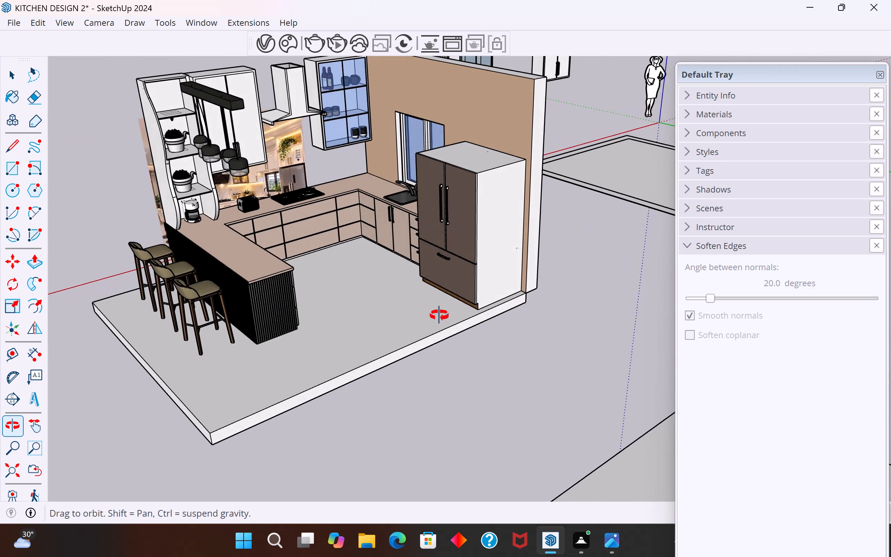
middle_drag(439, 315, 442, 305)
scroll(542, 376, down, 4)
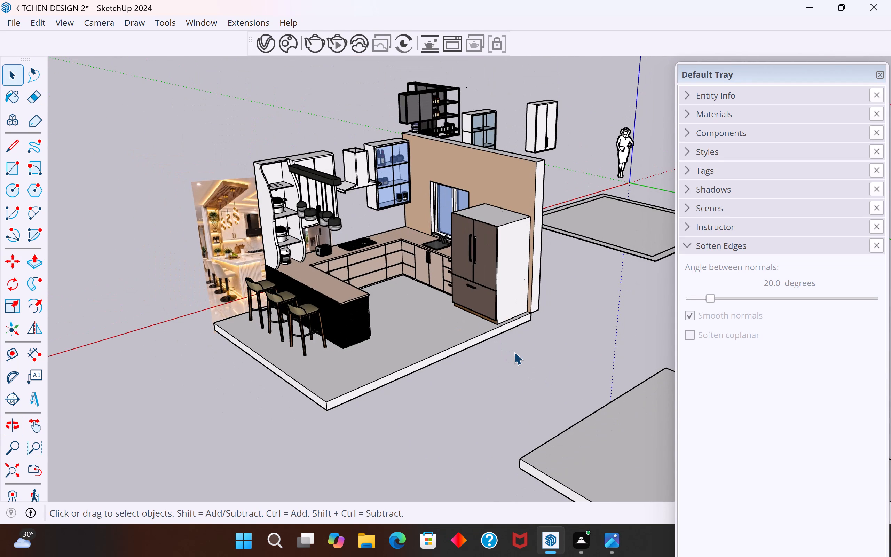
scroll(281, 210, up, 2)
scroll(191, 266, up, 3)
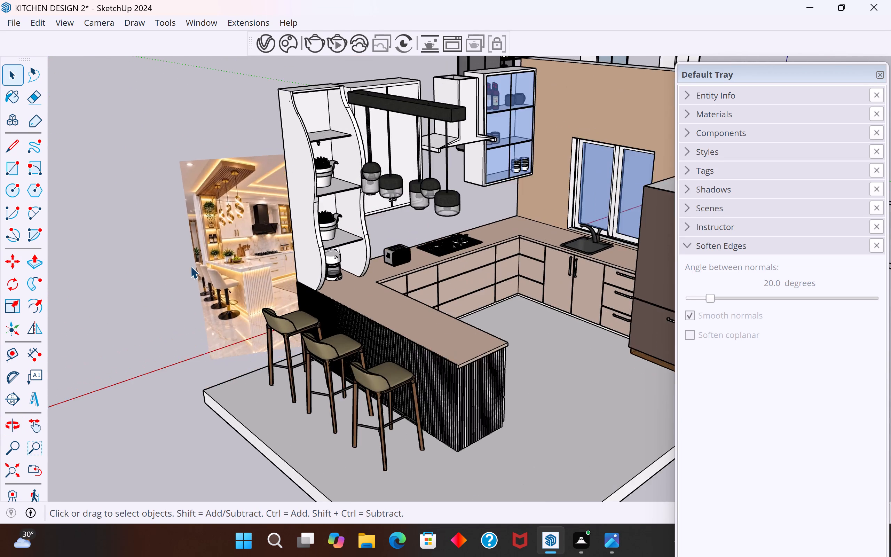
scroll(190, 266, up, 20)
scroll(190, 266, up, 1)
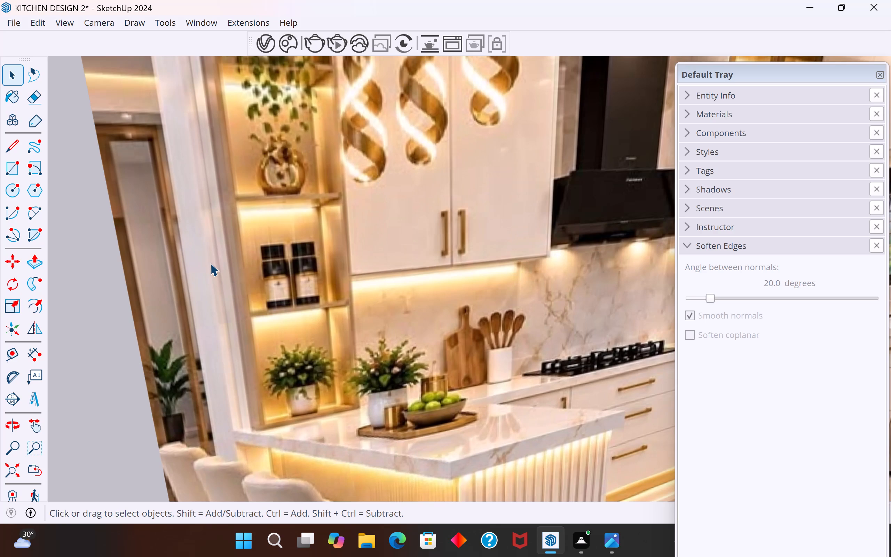
scroll(210, 263, down, 3)
scroll(210, 263, down, 18)
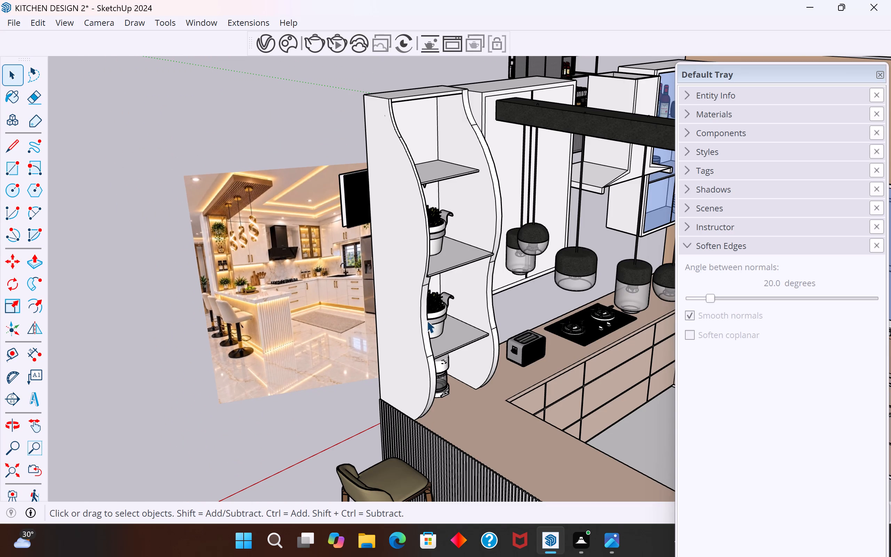
middle_drag(405, 331, 213, 245)
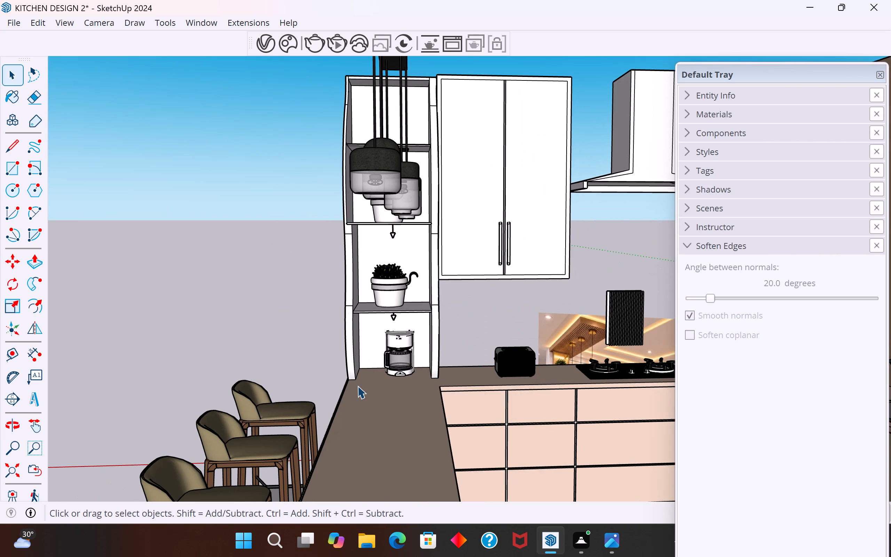
click(392, 406)
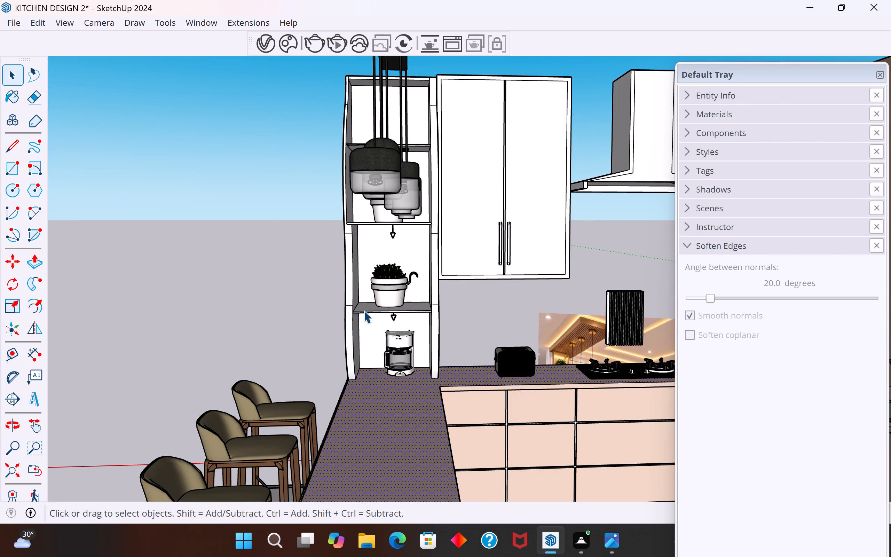
click(191, 260)
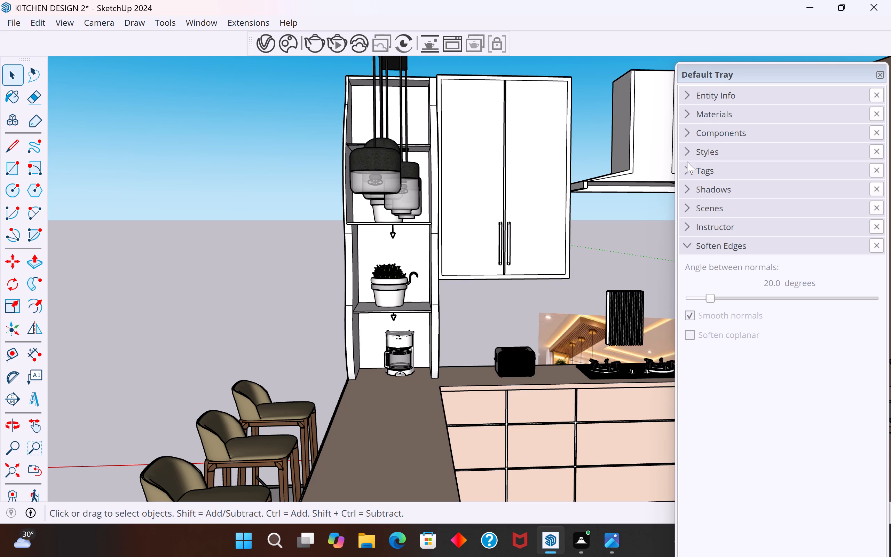
Show the material settings again and hide the secondary colour library below them.
click(691, 119)
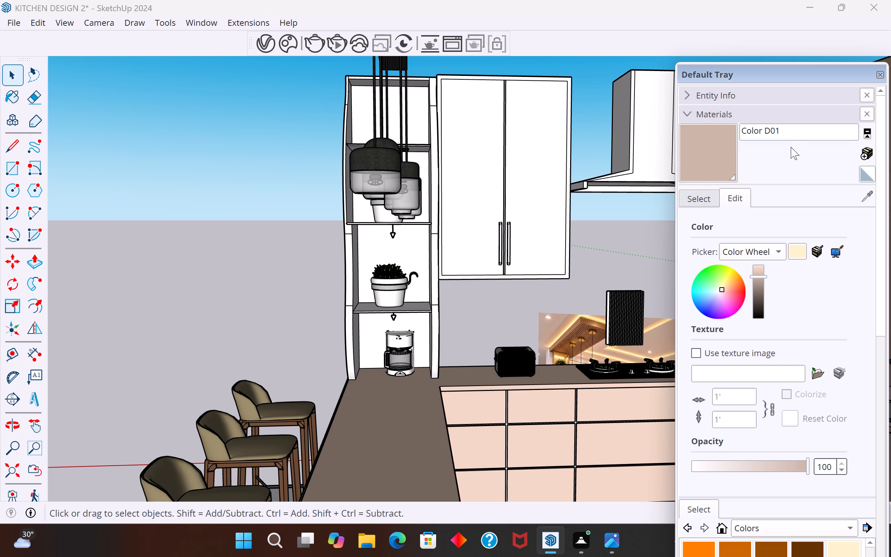
click(796, 135)
click(868, 133)
click(868, 133)
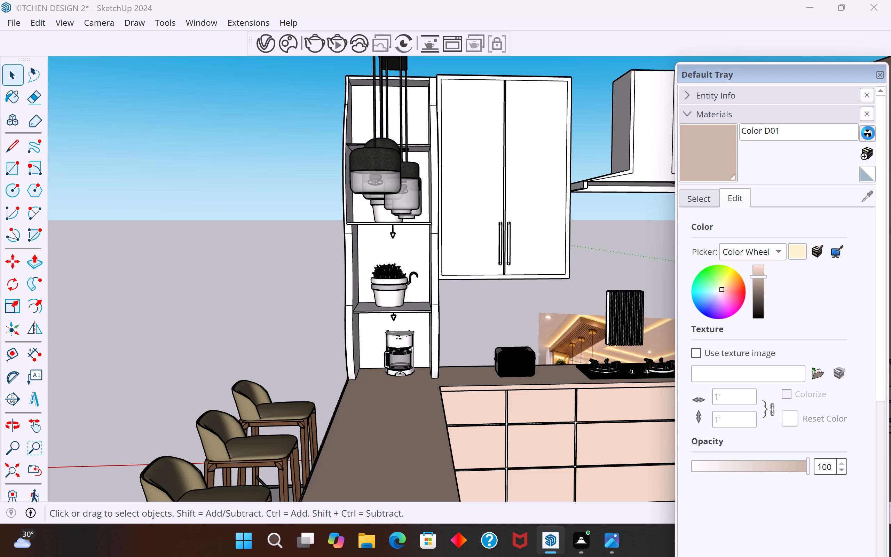
click(868, 134)
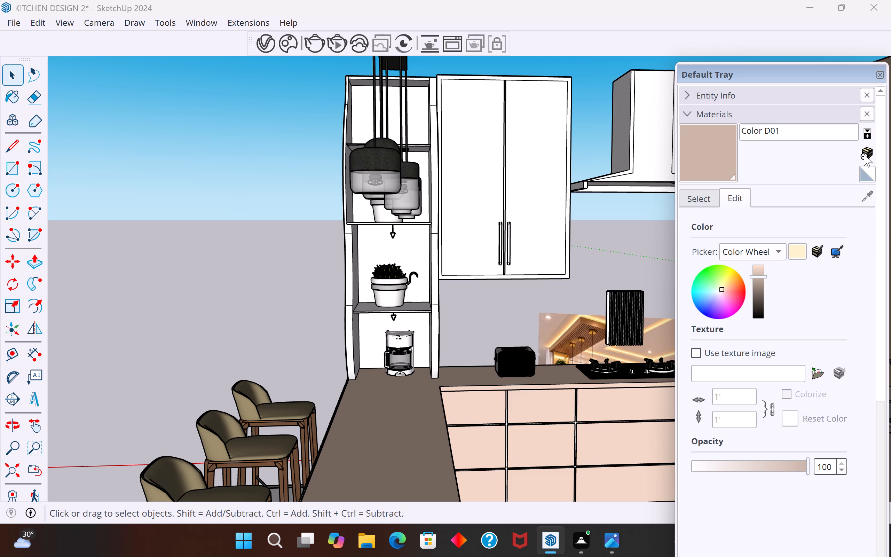
click(864, 154)
click(515, 62)
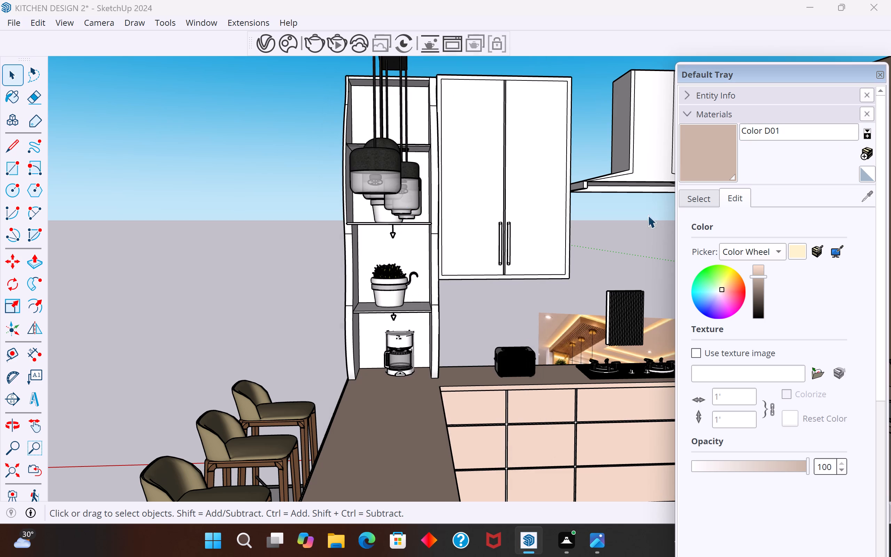
Paint the back and inner sides of the open shelf unit's two lower compartments with the in-model brown 0008_LavenderBlush.
click(701, 202)
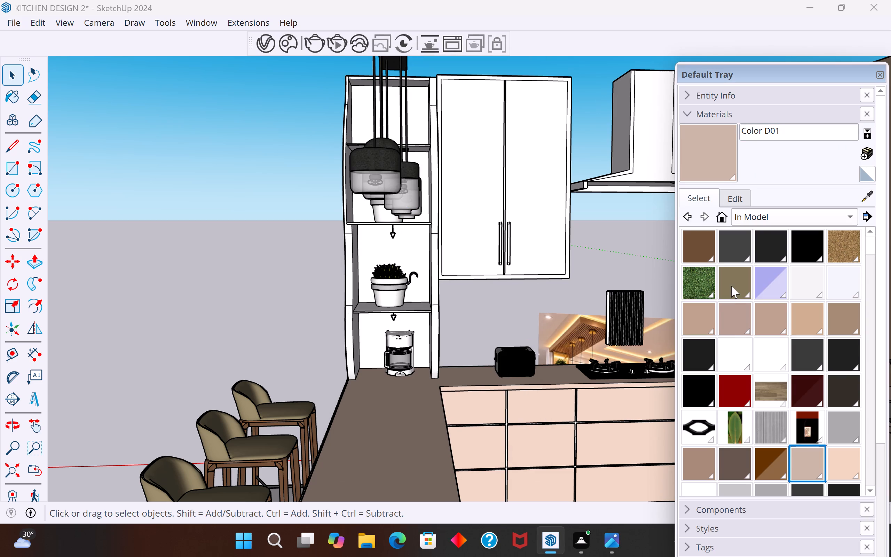
scroll(732, 377, down, 10)
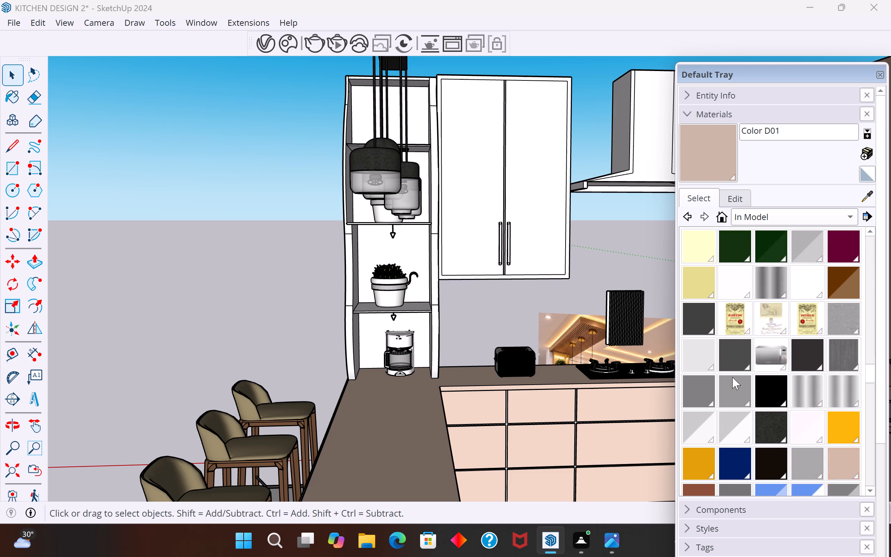
scroll(732, 377, down, 4)
scroll(732, 377, up, 4)
scroll(732, 377, up, 19)
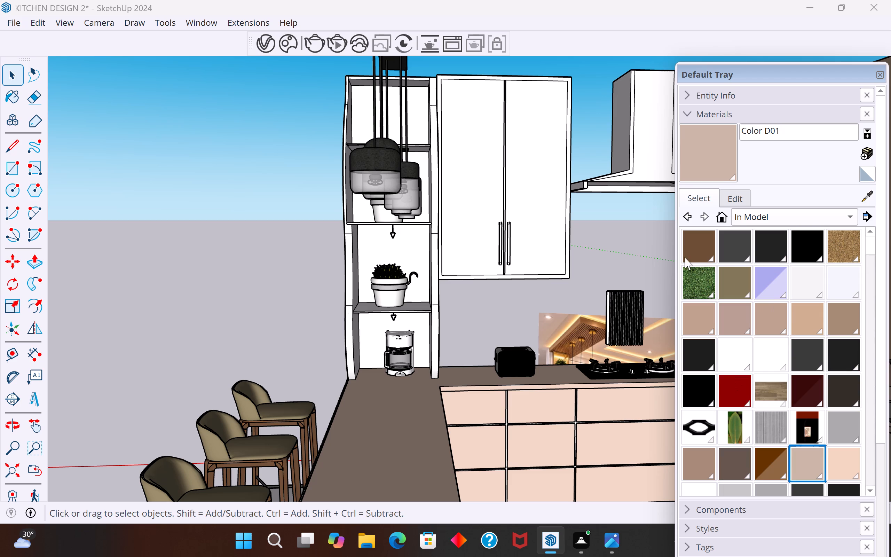
click(695, 250)
click(400, 262)
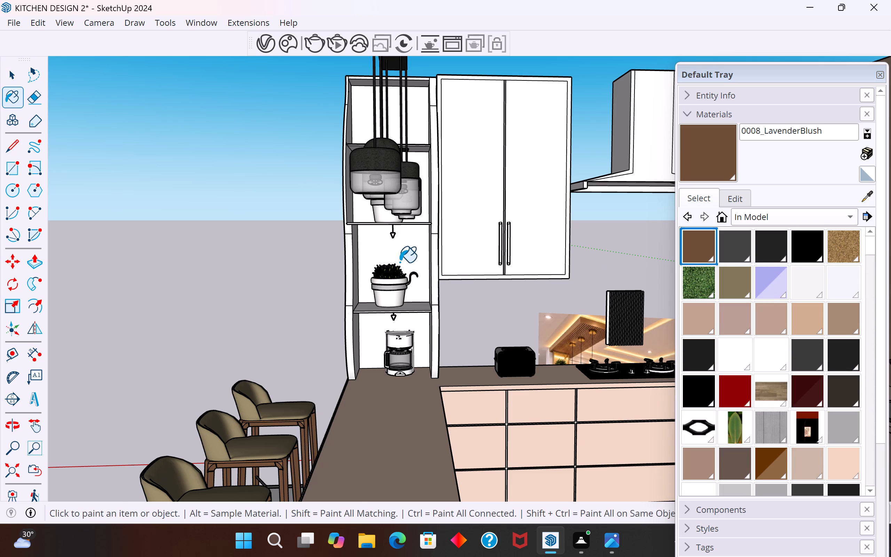
scroll(392, 352, up, 8)
click(273, 324)
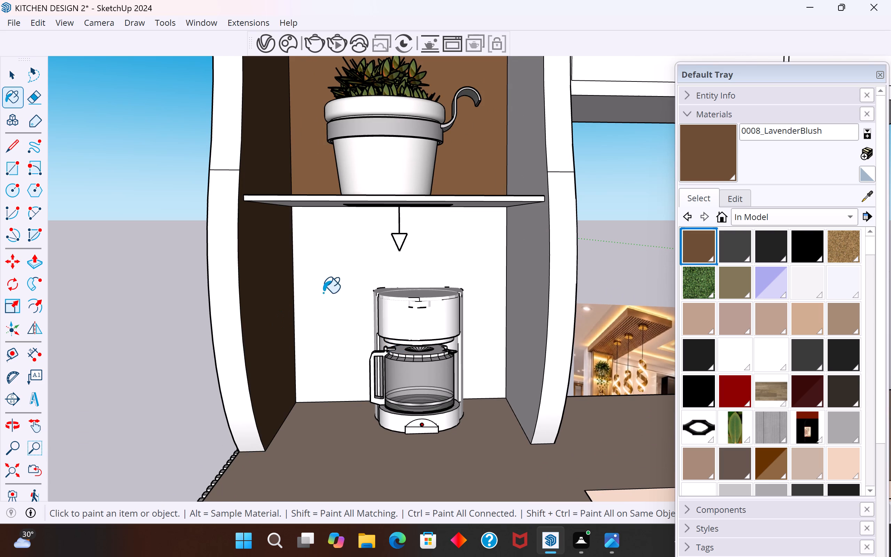
click(323, 293)
click(520, 290)
Paint the back and inner sides of the shelf unit's two upper compartments with 0008_LavenderBlush.
scroll(499, 384, down, 4)
middle_drag(462, 399, 539, 409)
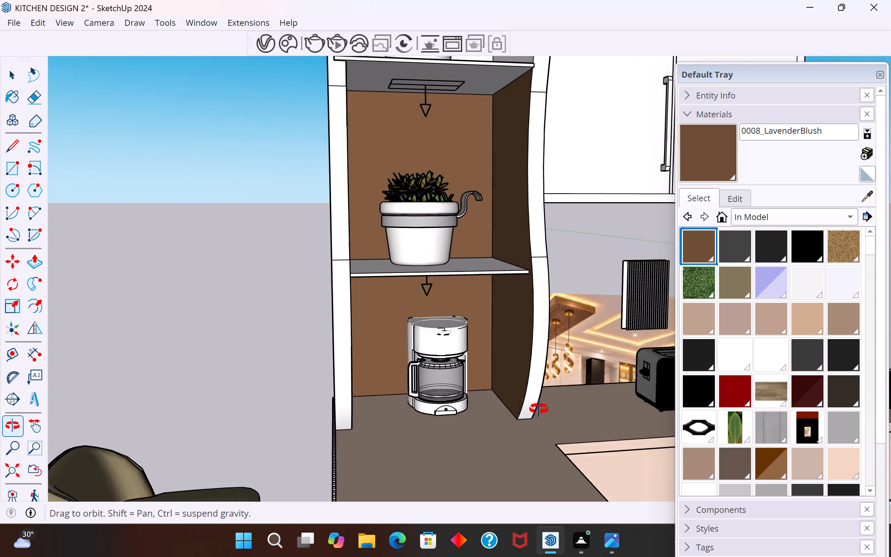
middle_drag(539, 409, 603, 426)
scroll(564, 481, down, 8)
click(522, 252)
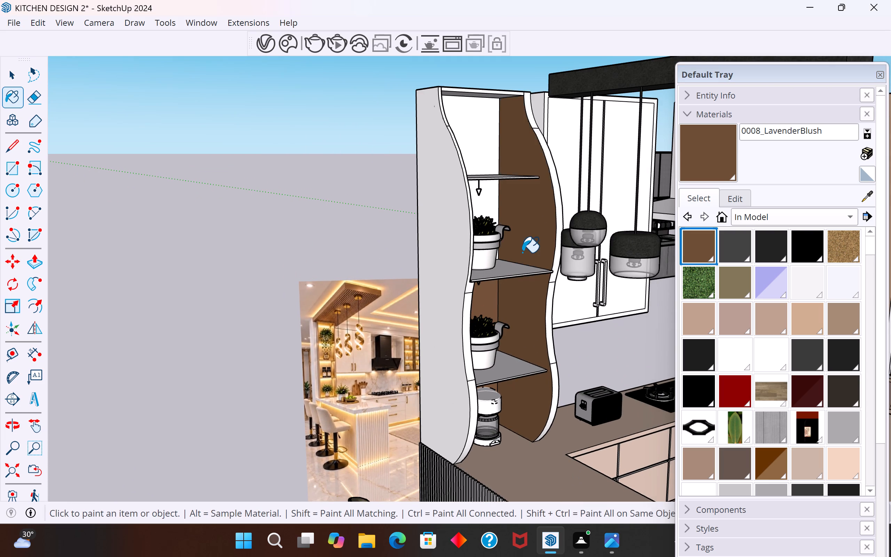
middle_drag(522, 252, 317, 311)
scroll(451, 224, up, 4)
click(473, 140)
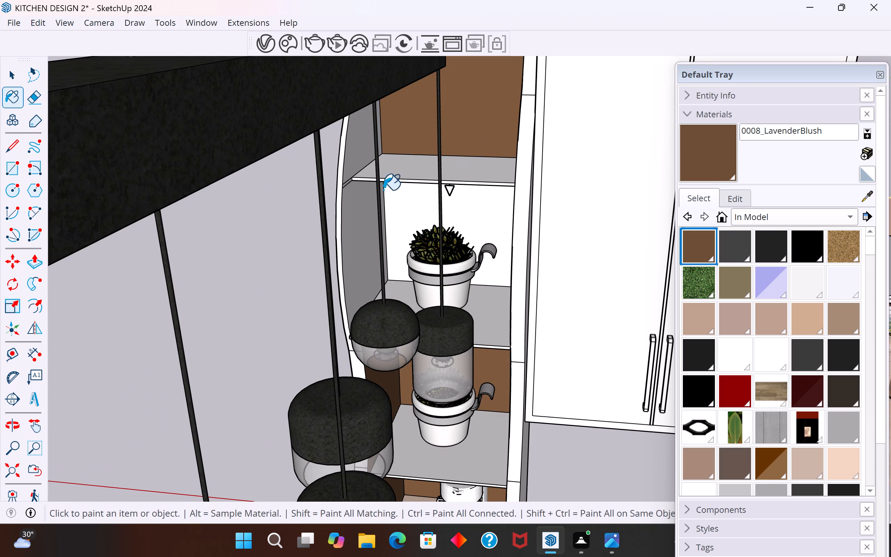
click(353, 164)
click(353, 209)
click(417, 230)
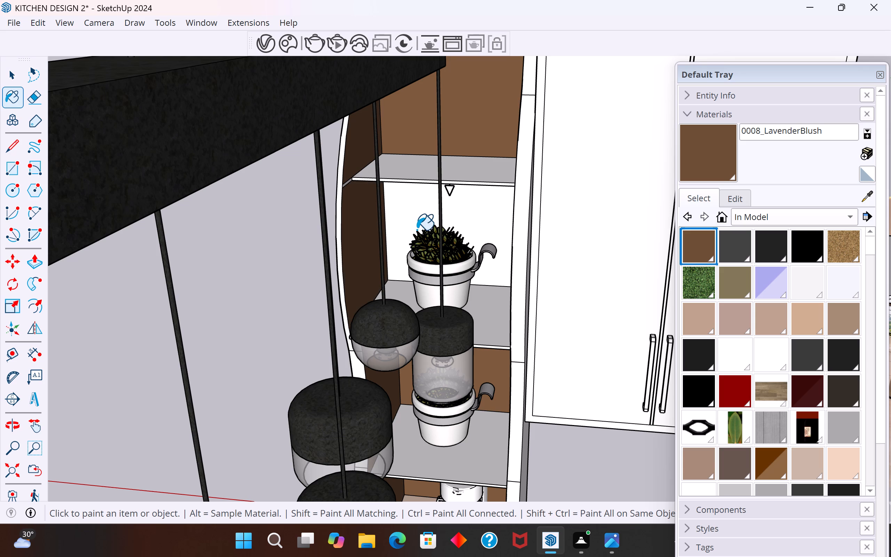
Paint the top surfaces of the unit's three shelves with 0008_LavenderBlush.
click(486, 324)
click(492, 462)
click(490, 181)
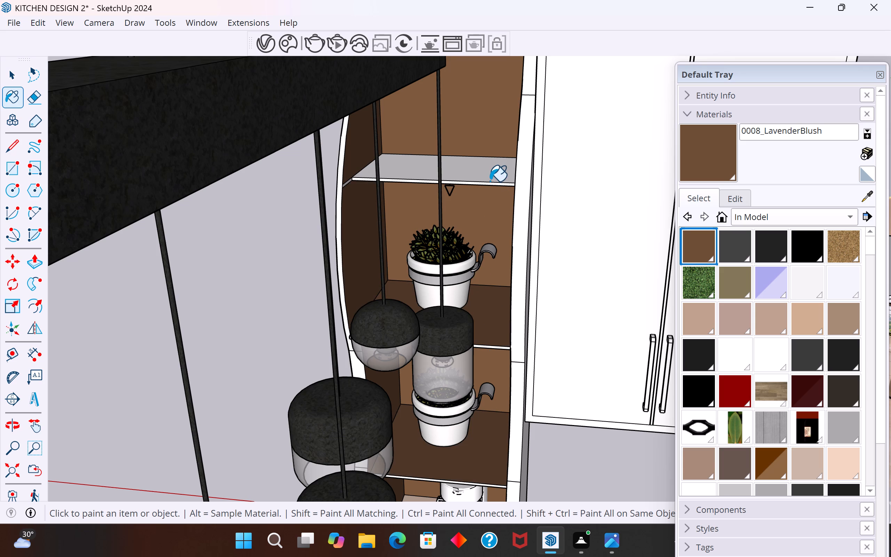
Paint the undersides of the three shelves and of the unit's top panel with 0008_LavenderBlush.
scroll(502, 441, down, 5)
middle_drag(494, 481, 507, 256)
scroll(457, 464, up, 2)
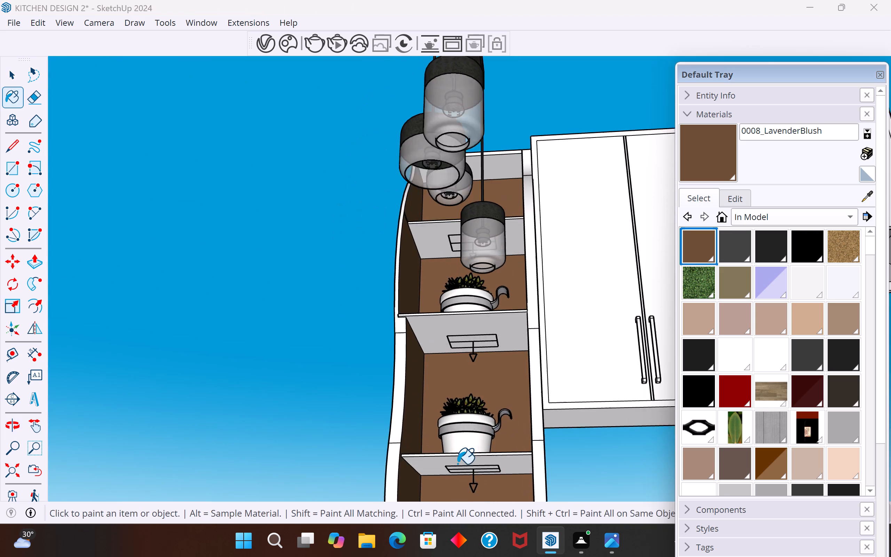
scroll(457, 464, up, 2)
middle_drag(471, 471, 525, 474)
click(525, 474)
click(506, 305)
click(421, 205)
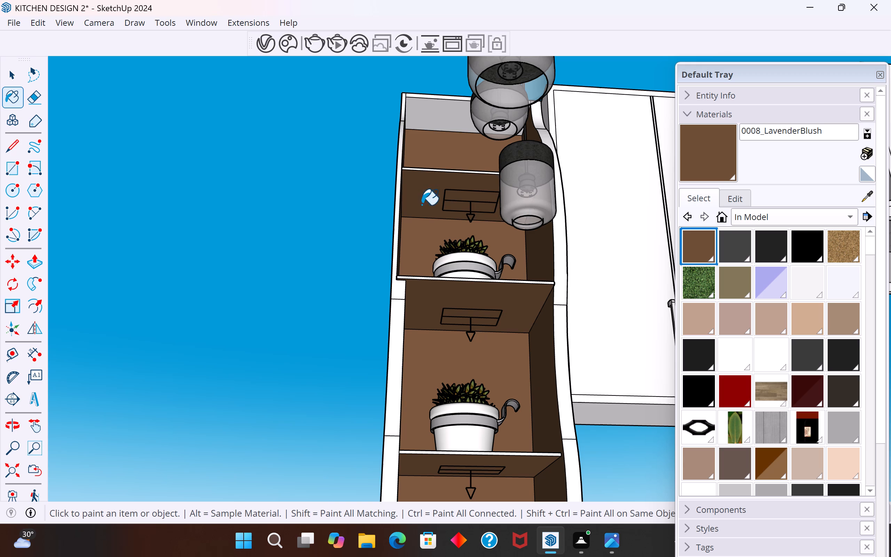
click(446, 122)
Paint the front edges of the open shelf unit's three shelves with 0008_LavenderBlush.
scroll(416, 334, down, 5)
middle_drag(442, 361, 442, 388)
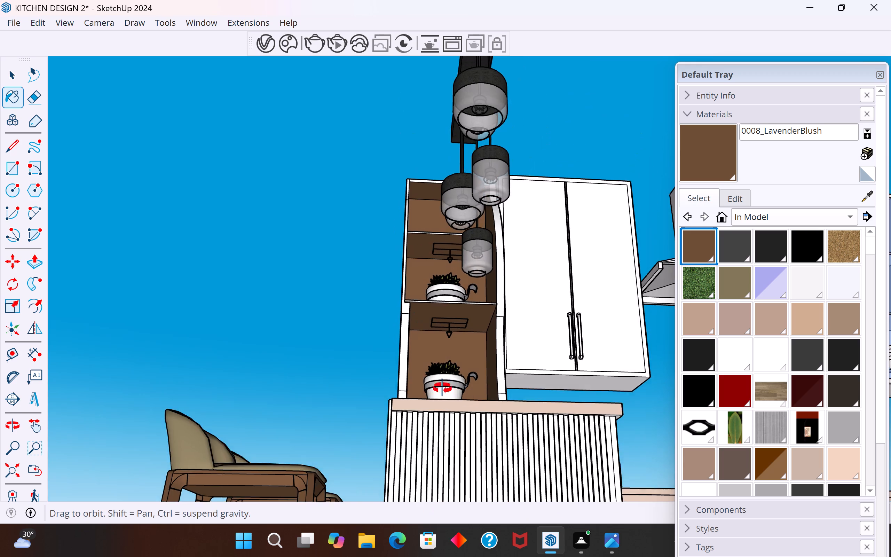
middle_drag(442, 388, 456, 501)
scroll(432, 387, up, 17)
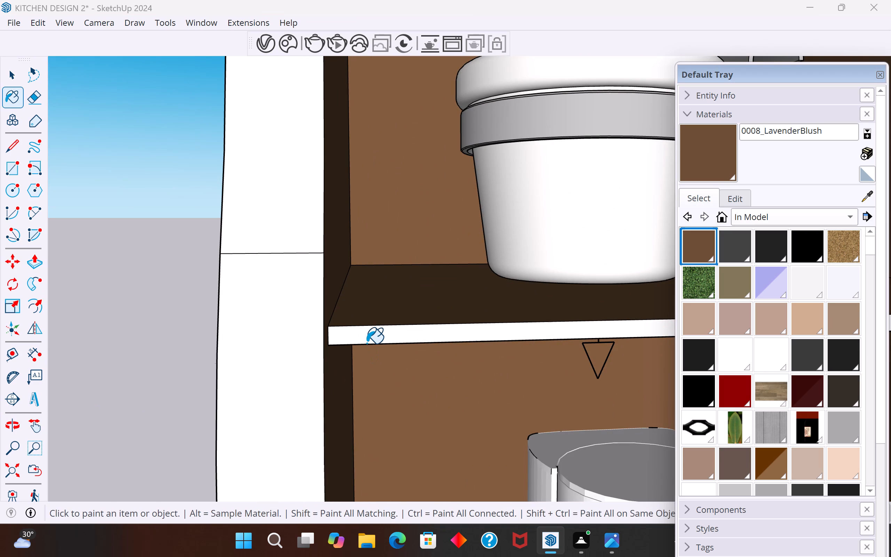
click(366, 343)
scroll(476, 442, down, 17)
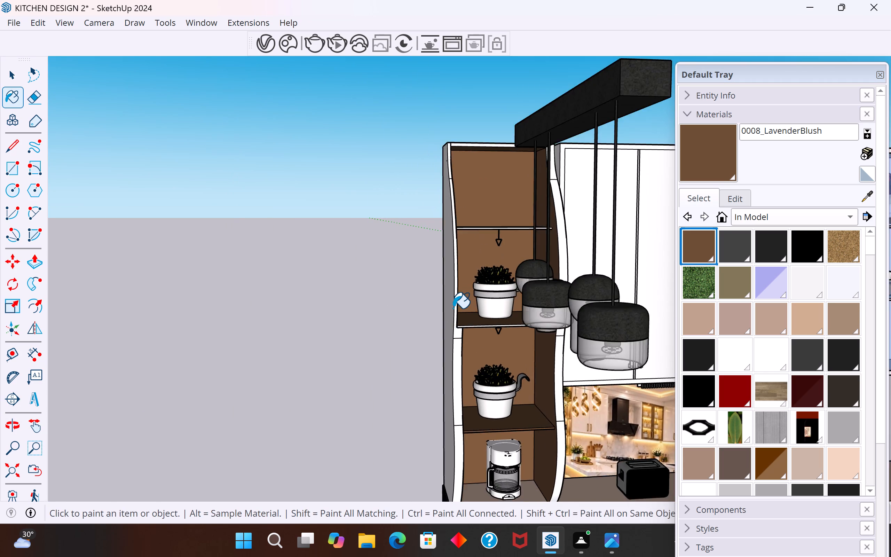
scroll(453, 308, up, 20)
scroll(453, 308, up, 2)
click(484, 350)
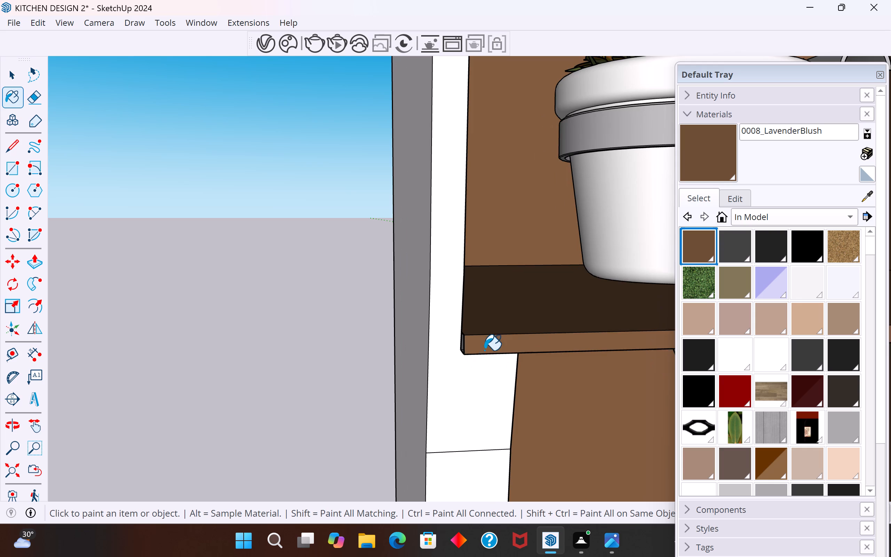
scroll(455, 442, down, 18)
scroll(515, 251, up, 12)
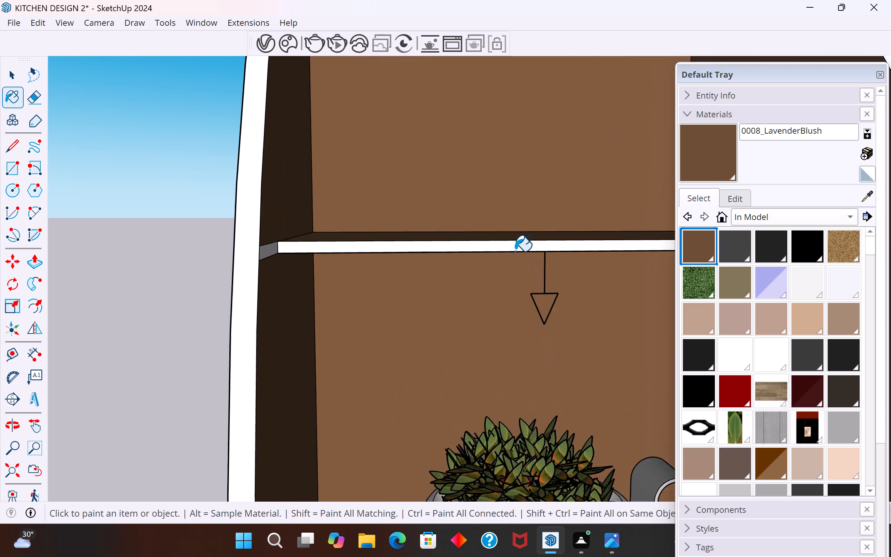
scroll(515, 251, up, 6)
click(515, 251)
scroll(515, 251, down, 18)
scroll(489, 285, down, 3)
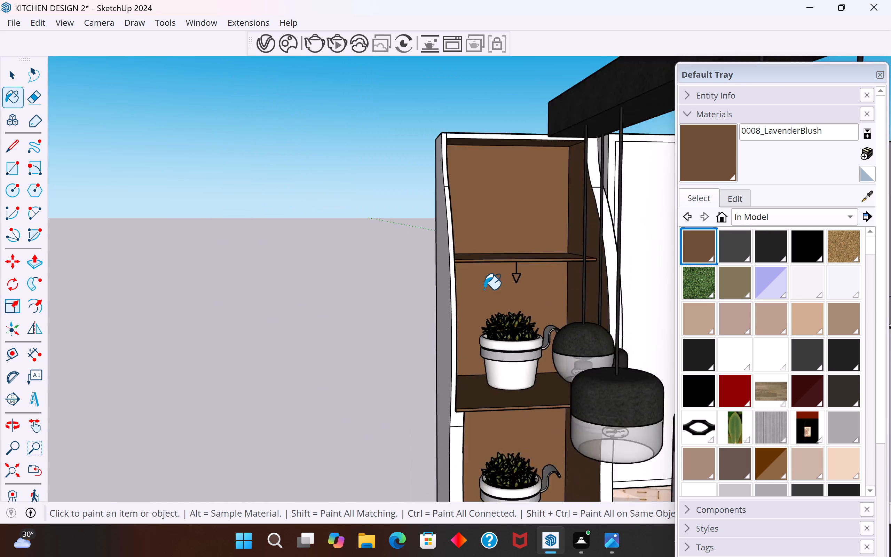
scroll(484, 289, down, 14)
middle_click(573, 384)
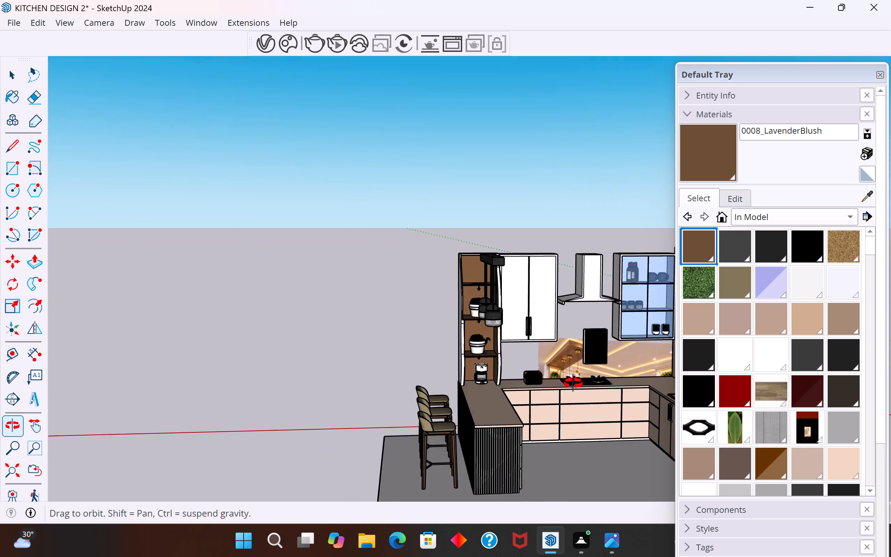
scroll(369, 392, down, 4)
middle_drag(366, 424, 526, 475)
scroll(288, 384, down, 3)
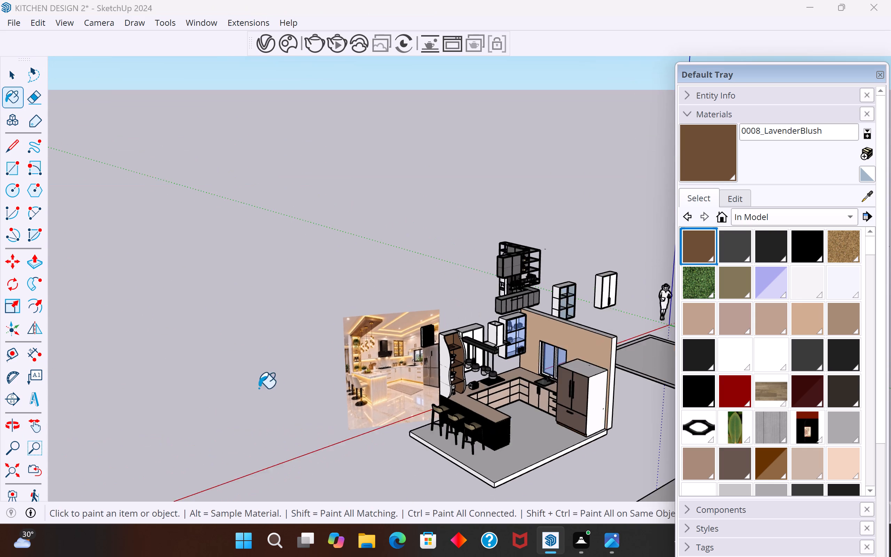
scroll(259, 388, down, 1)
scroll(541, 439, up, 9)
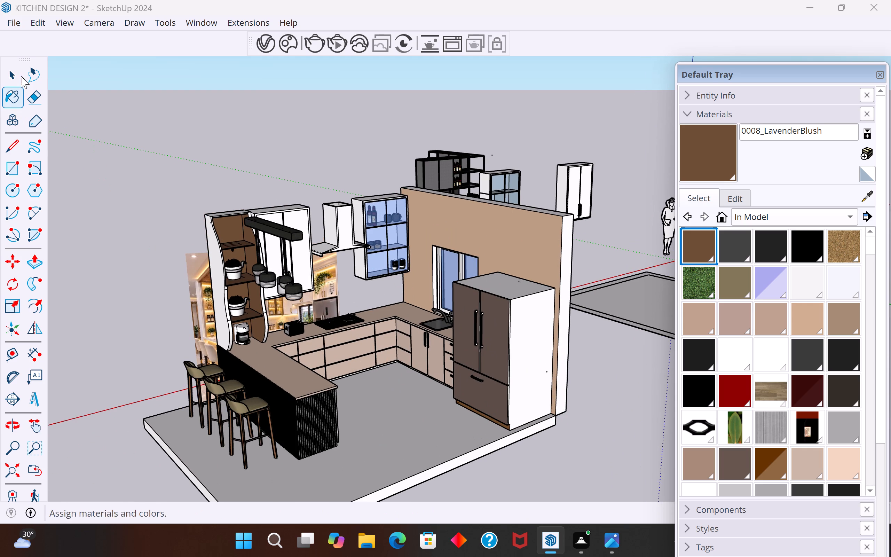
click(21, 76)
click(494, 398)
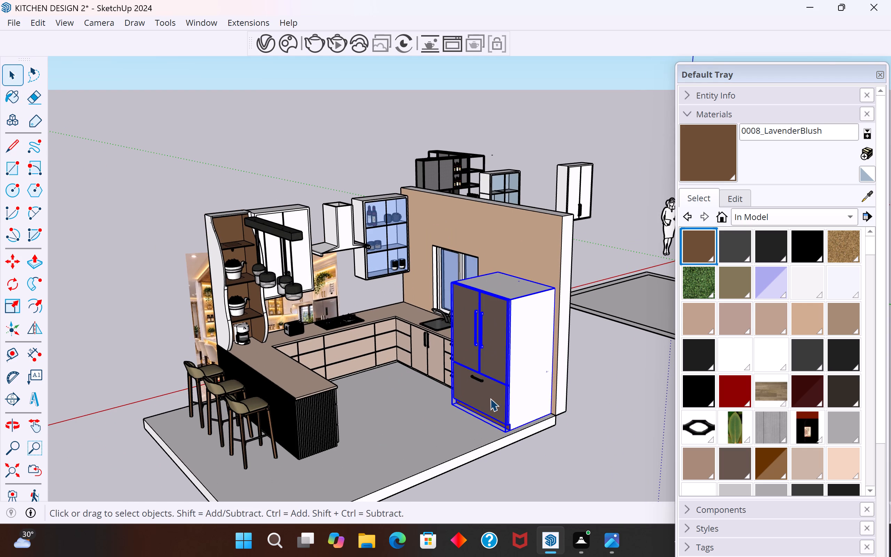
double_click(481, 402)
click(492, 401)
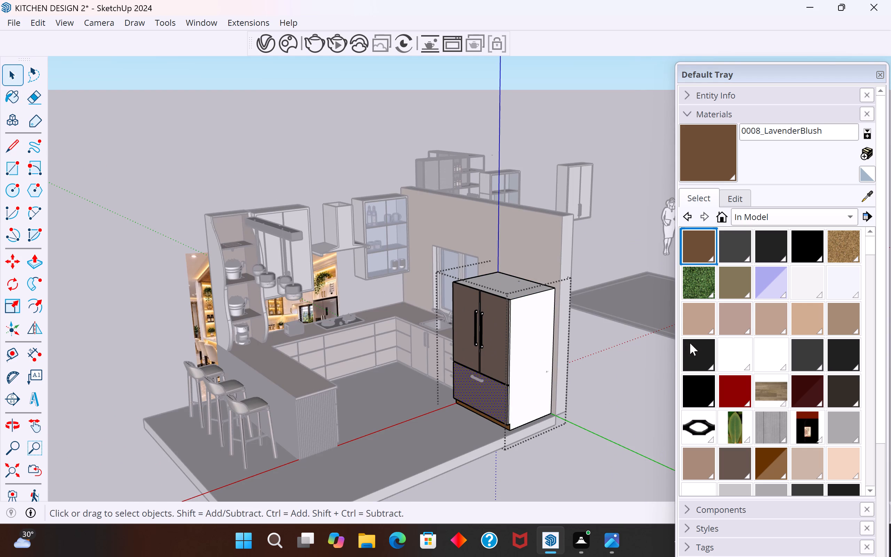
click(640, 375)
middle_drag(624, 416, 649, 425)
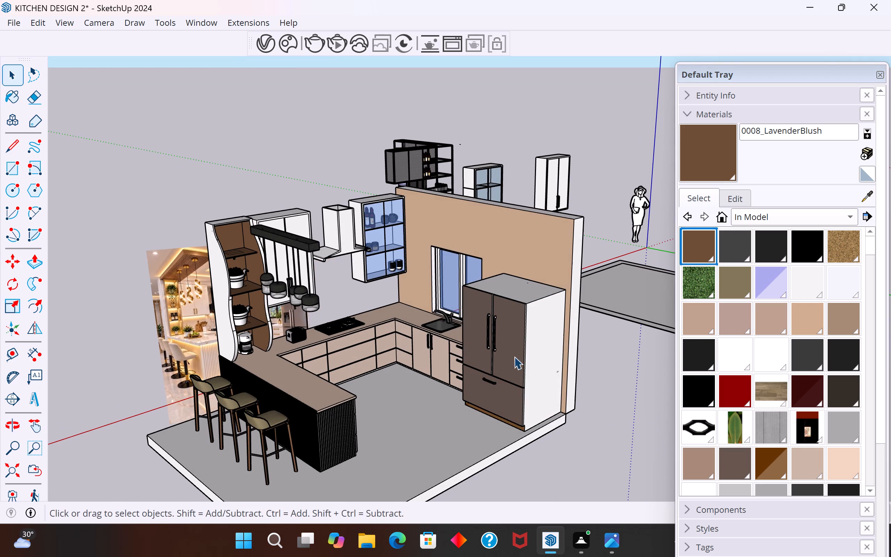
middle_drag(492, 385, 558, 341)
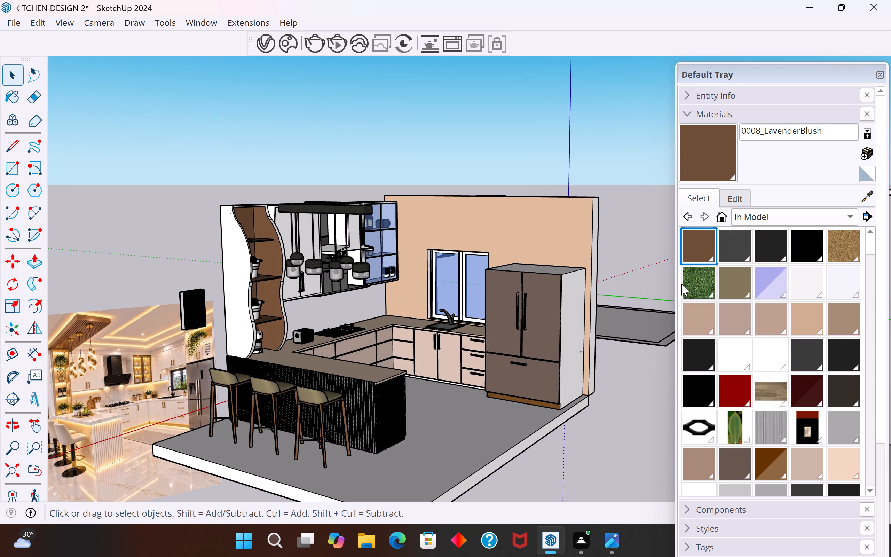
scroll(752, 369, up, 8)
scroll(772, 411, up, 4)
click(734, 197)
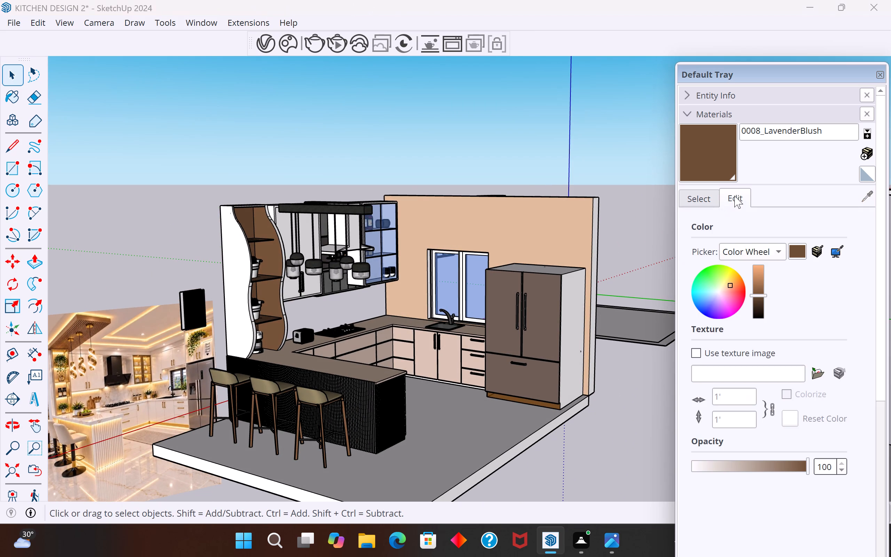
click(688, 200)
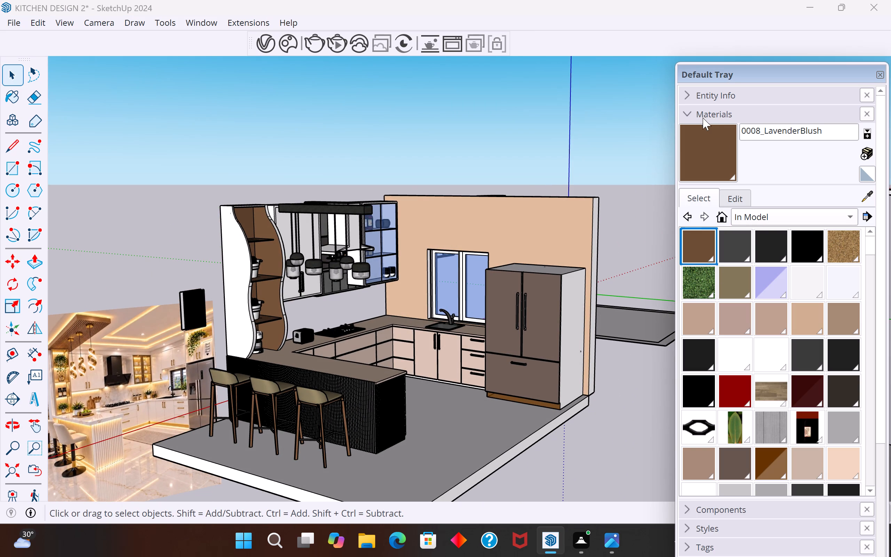
Create a new material named 2, starting from the brown 0008_LavenderBlush colour.
click(866, 153)
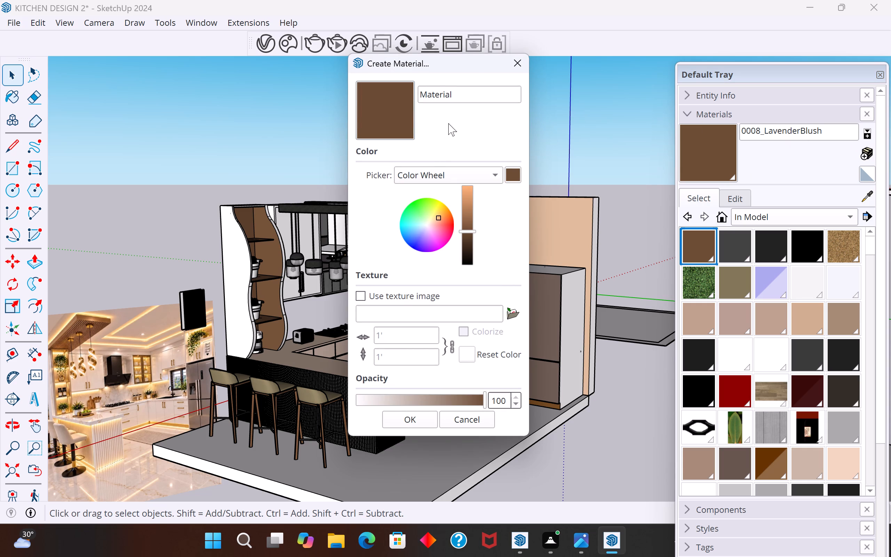
click(461, 93)
key(BackSpace)
key(BackSpace)
key(BackSpace)
key(BackSpace)
key(BackSpace)
key(BackSpace)
key(BackSpace)
key(BackSpace)
key(BackSpace)
key(BackSpace)
key(BackSpace)
key(BackSpace)
key(BackSpace)
key(BackSpace)
key(BackSpace)
key(1)
key(Return)
click(412, 425)
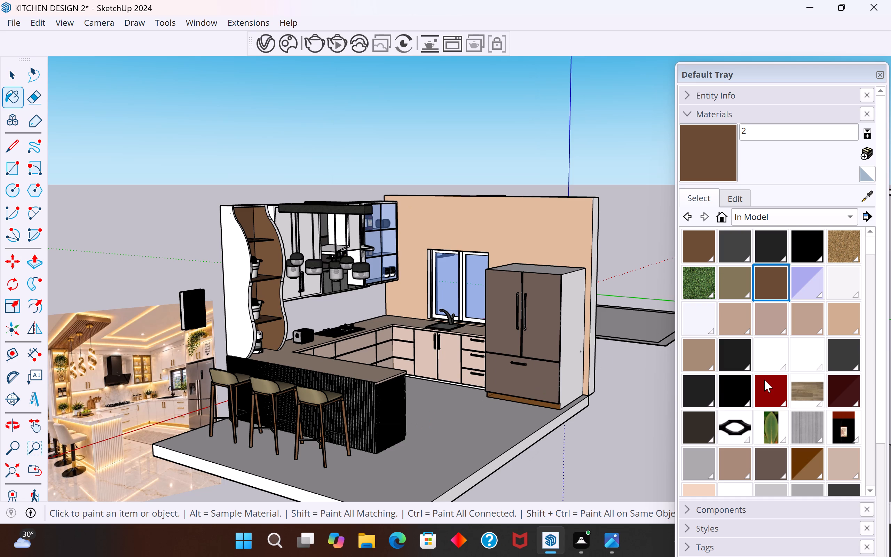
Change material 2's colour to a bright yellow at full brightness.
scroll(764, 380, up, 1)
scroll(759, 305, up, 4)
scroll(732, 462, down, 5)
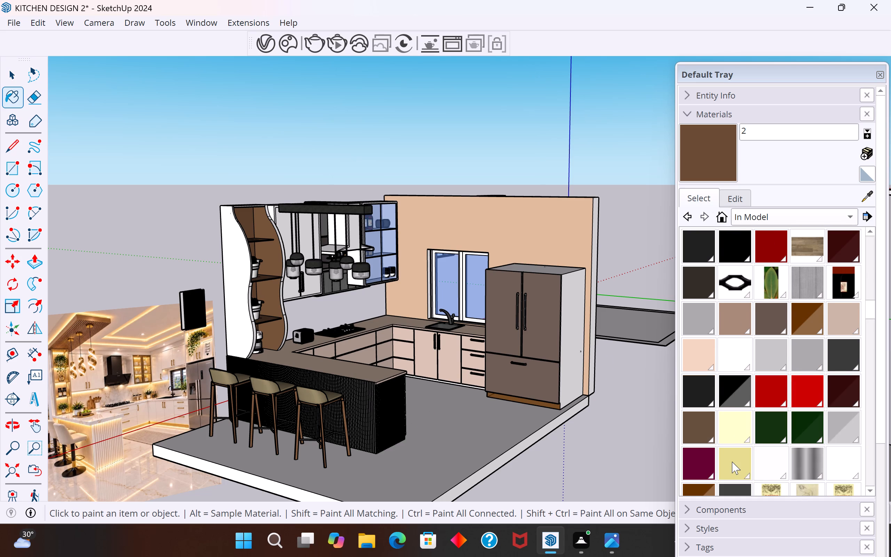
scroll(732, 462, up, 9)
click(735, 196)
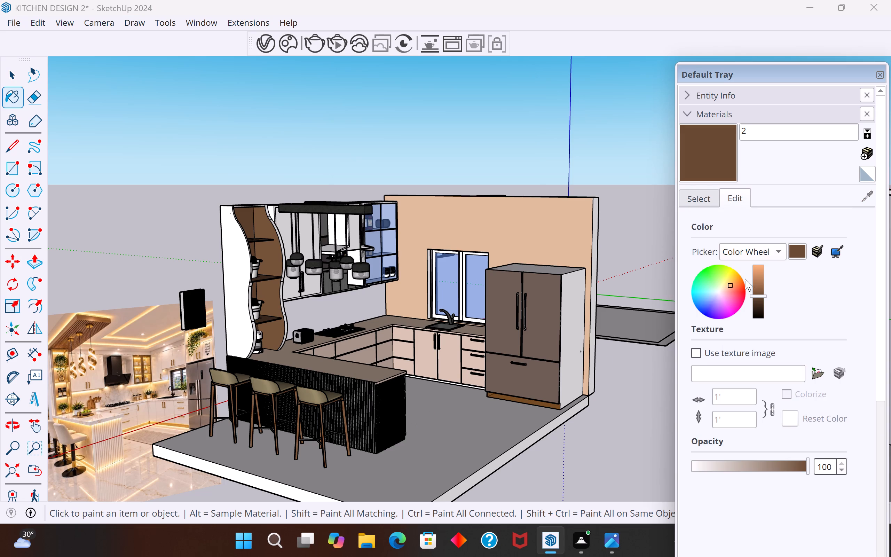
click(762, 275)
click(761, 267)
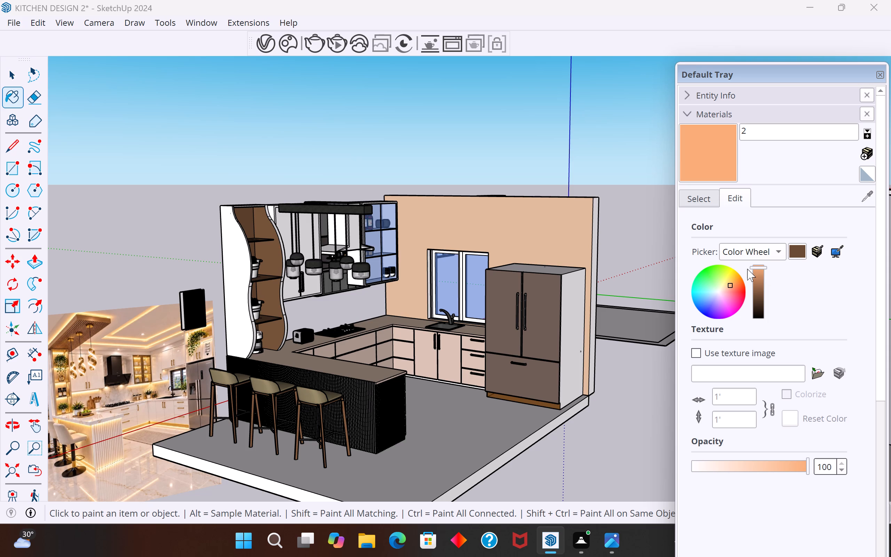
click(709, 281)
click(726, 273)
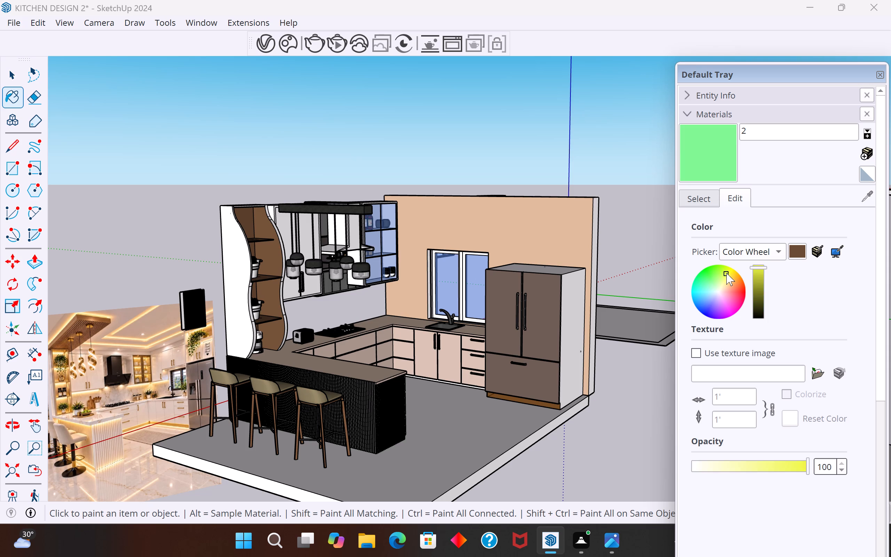
Paint the refrigerator's white body, including its sides and top, with material 2.
click(568, 348)
middle_drag(570, 348, 568, 389)
middle_drag(524, 366, 722, 378)
middle_drag(578, 357, 457, 330)
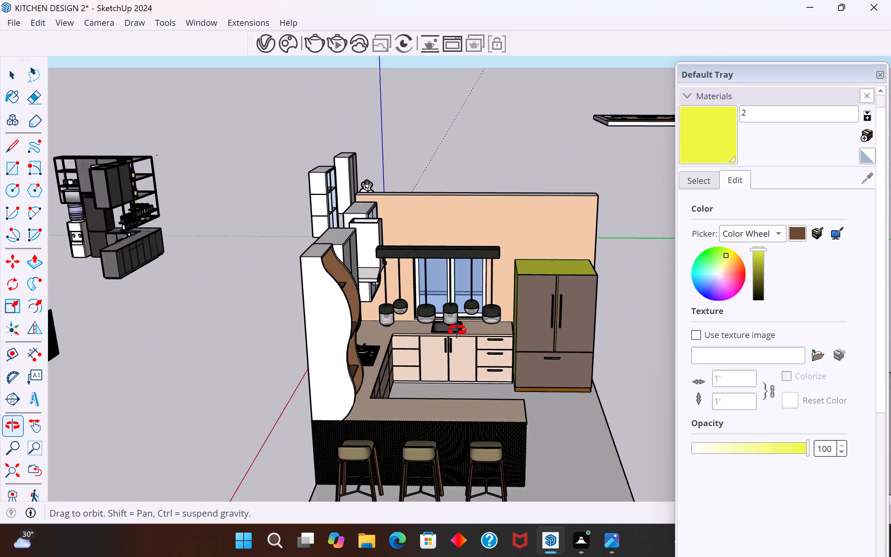
middle_drag(457, 330, 376, 316)
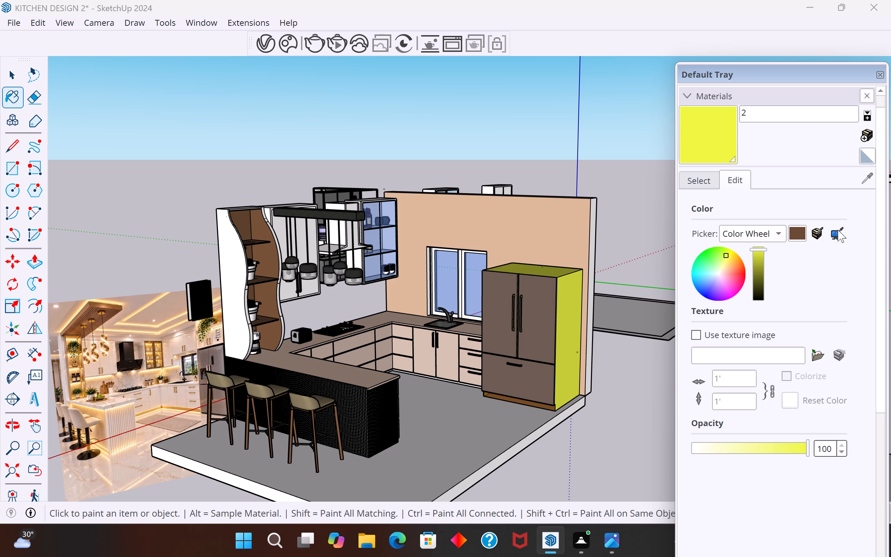
Match material 2's colour to the grey-brown of the refrigerator doors by sampling it on screen.
click(838, 230)
click(543, 314)
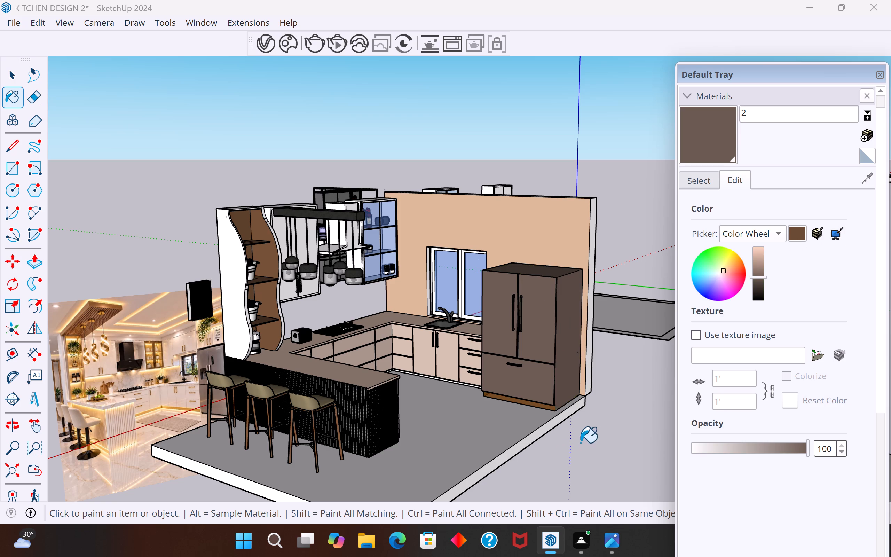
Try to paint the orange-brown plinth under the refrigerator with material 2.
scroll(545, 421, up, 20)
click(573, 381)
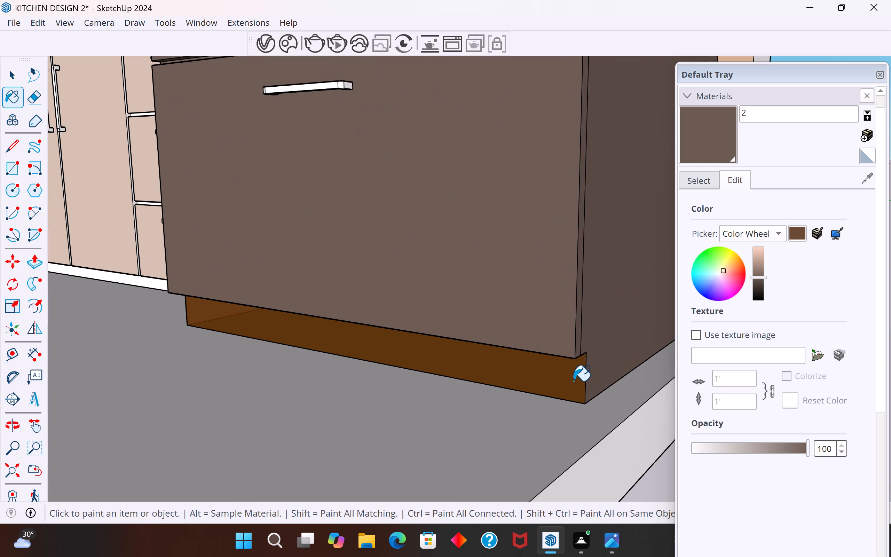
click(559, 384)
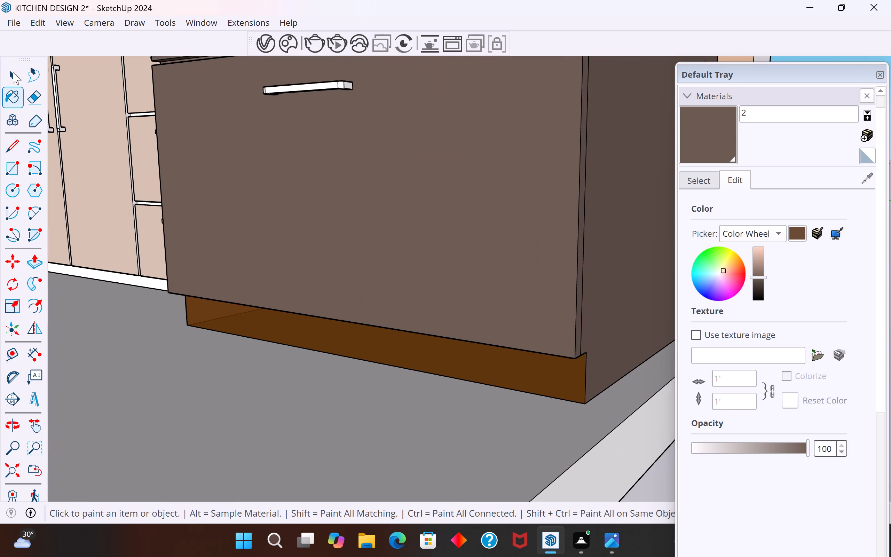
Open the refrigerator component for editing and select the front face of its plinth.
click(13, 72)
double_click(423, 355)
double_click(432, 360)
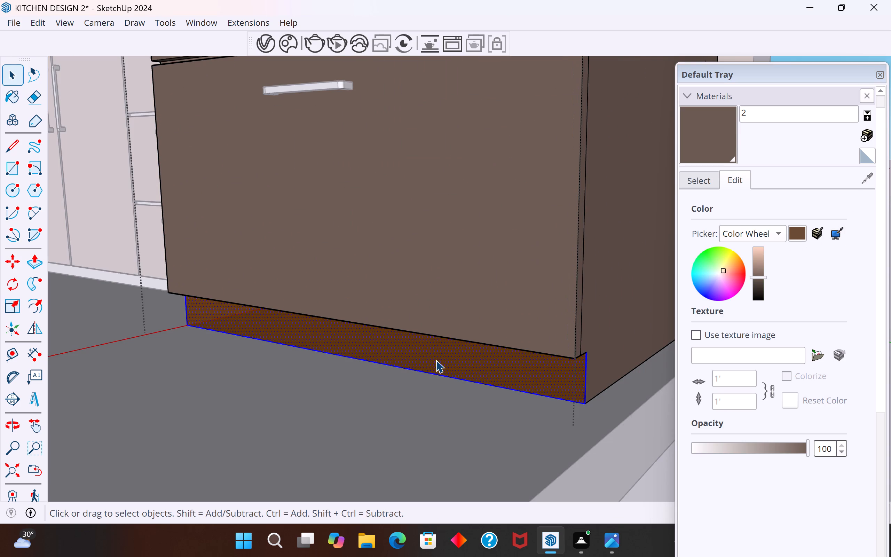
click(458, 354)
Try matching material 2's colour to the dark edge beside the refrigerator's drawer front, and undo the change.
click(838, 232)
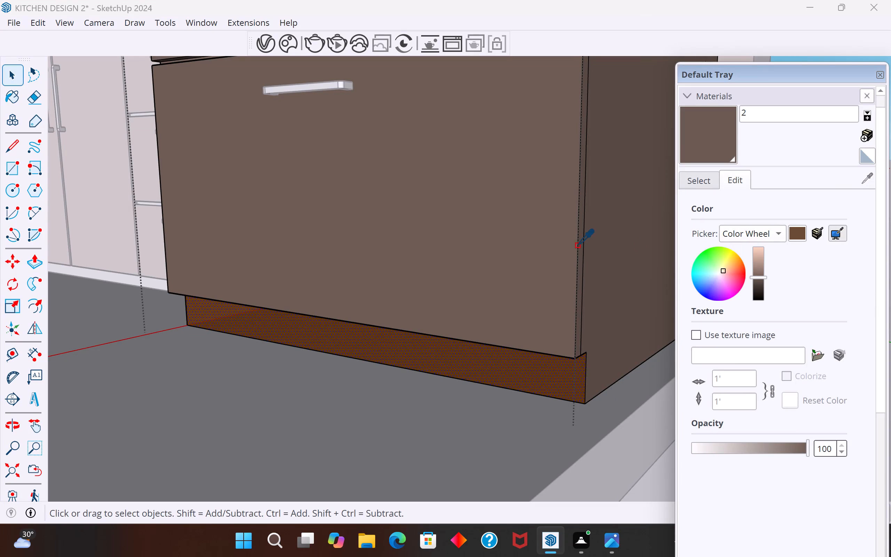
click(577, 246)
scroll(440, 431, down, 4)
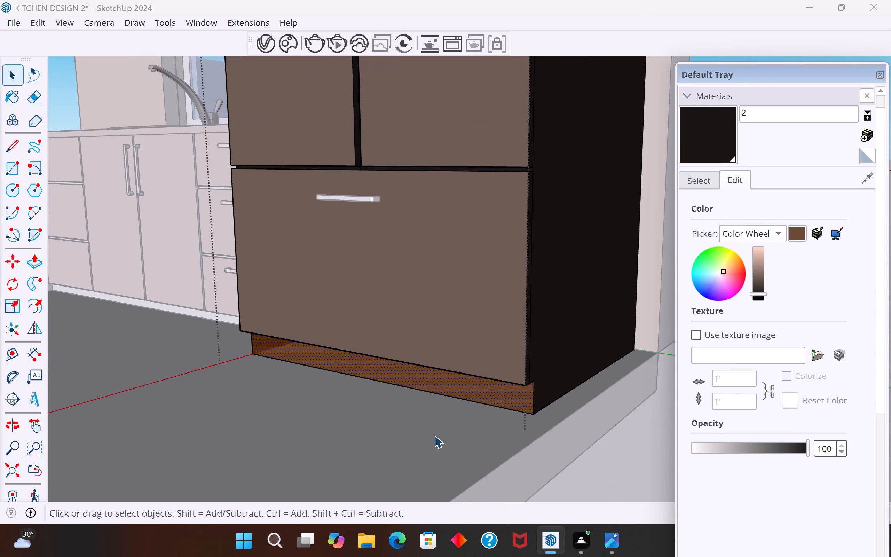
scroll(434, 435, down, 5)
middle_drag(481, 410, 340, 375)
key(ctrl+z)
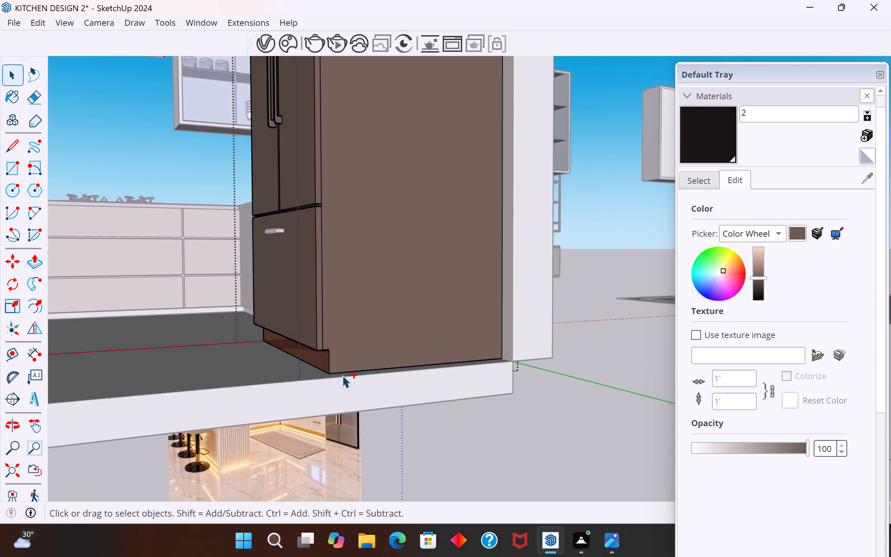
Match material 2's colour to the grey-brown of the refrigerator's drawer front by sampling it on screen, and close the component.
middle_drag(318, 382, 443, 401)
click(836, 236)
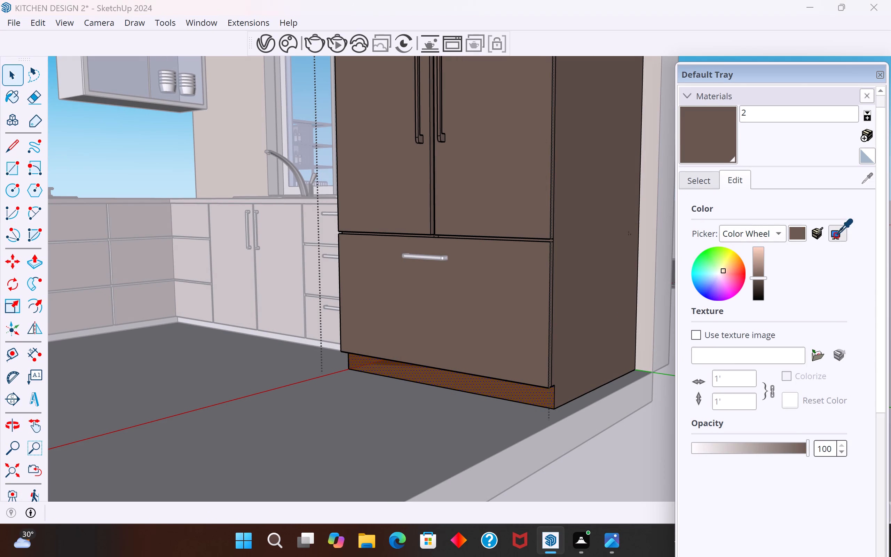
click(517, 291)
click(531, 398)
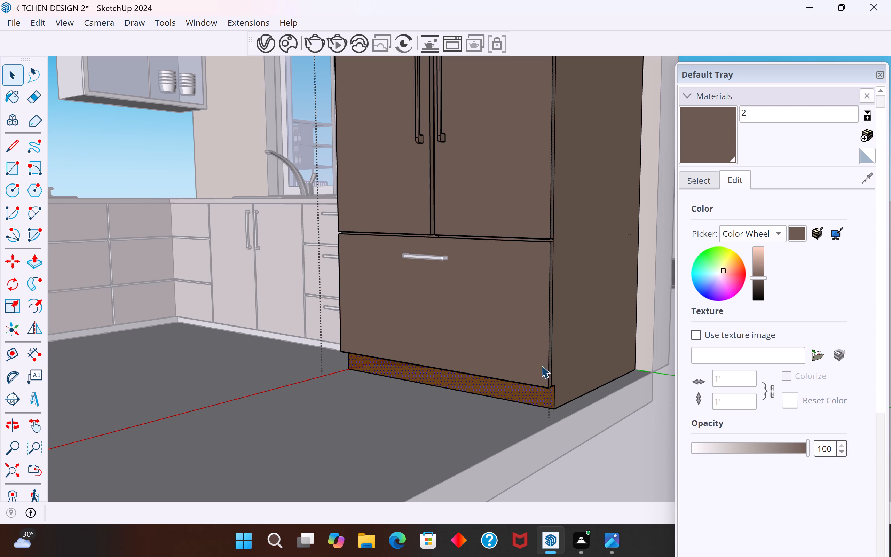
click(630, 475)
scroll(596, 421, down, 9)
middle_drag(600, 431, 612, 452)
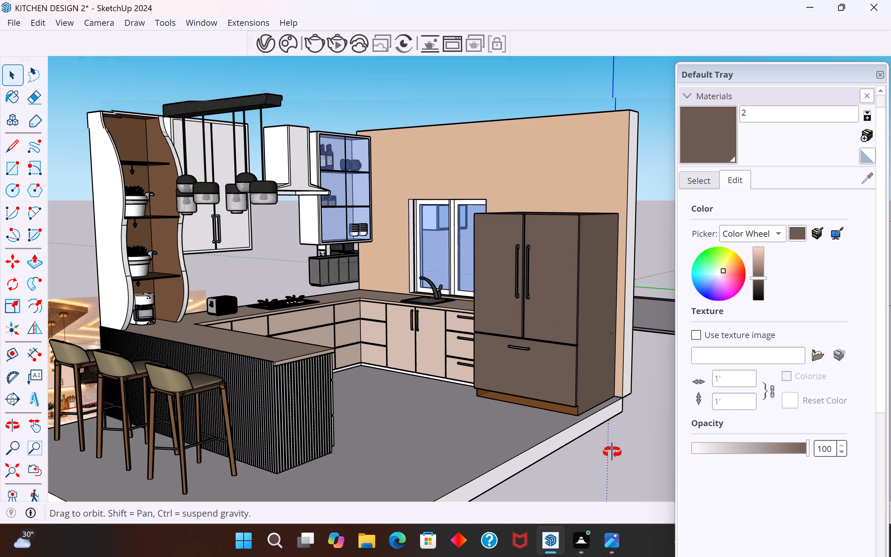
middle_drag(612, 452, 629, 481)
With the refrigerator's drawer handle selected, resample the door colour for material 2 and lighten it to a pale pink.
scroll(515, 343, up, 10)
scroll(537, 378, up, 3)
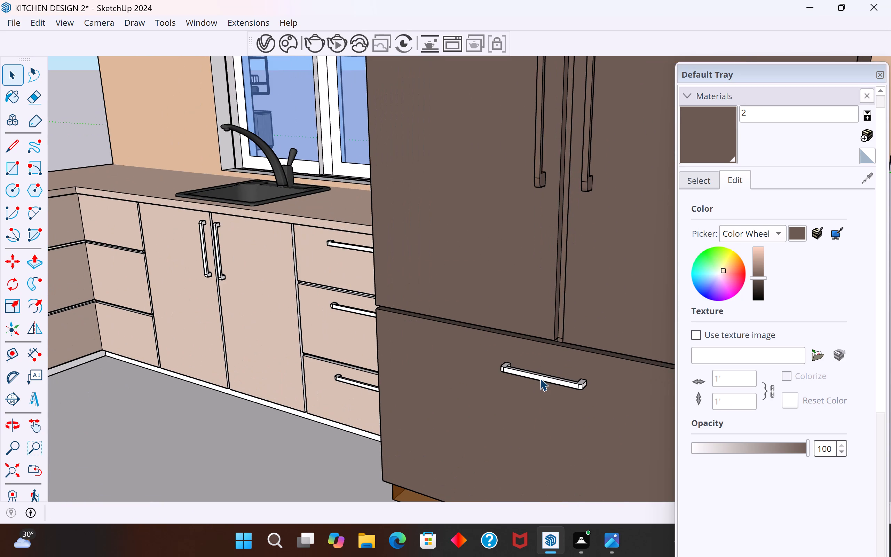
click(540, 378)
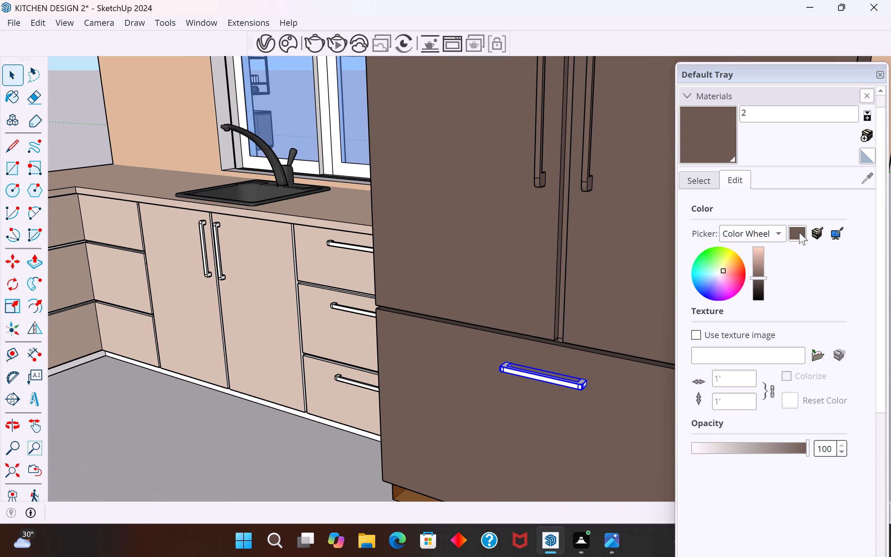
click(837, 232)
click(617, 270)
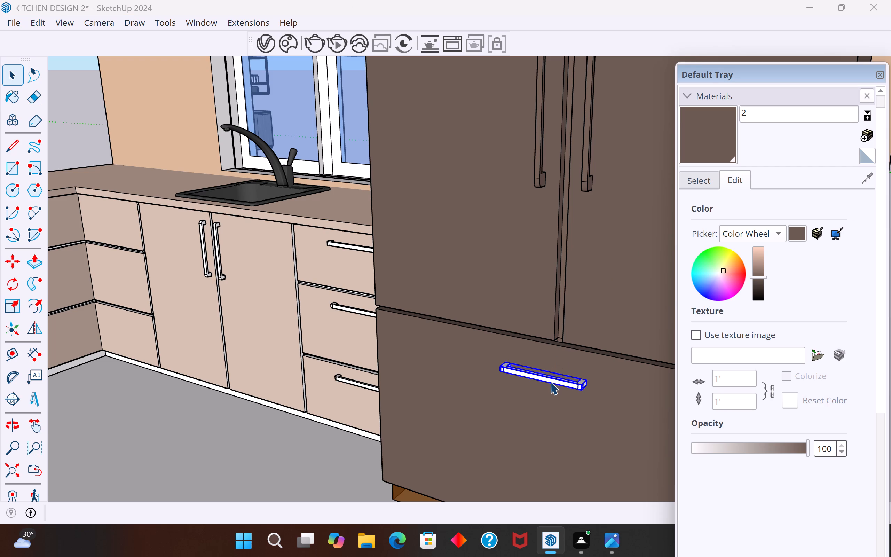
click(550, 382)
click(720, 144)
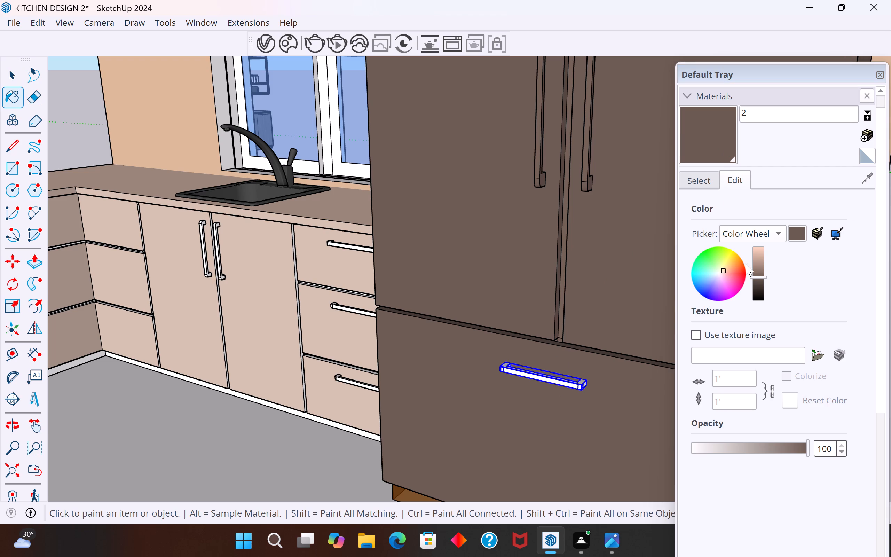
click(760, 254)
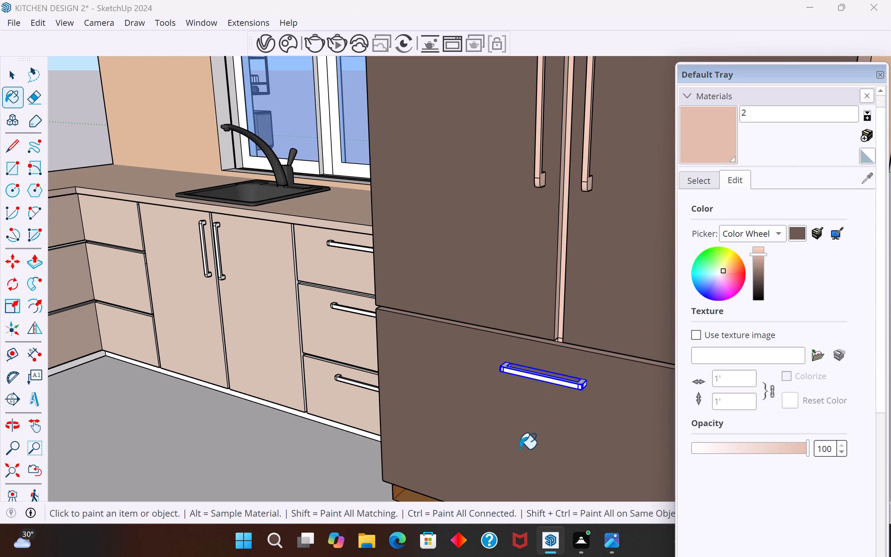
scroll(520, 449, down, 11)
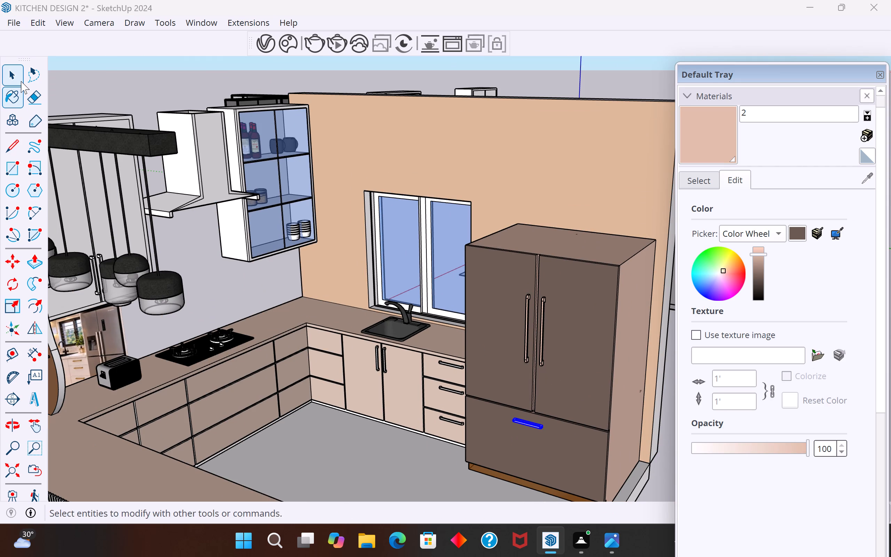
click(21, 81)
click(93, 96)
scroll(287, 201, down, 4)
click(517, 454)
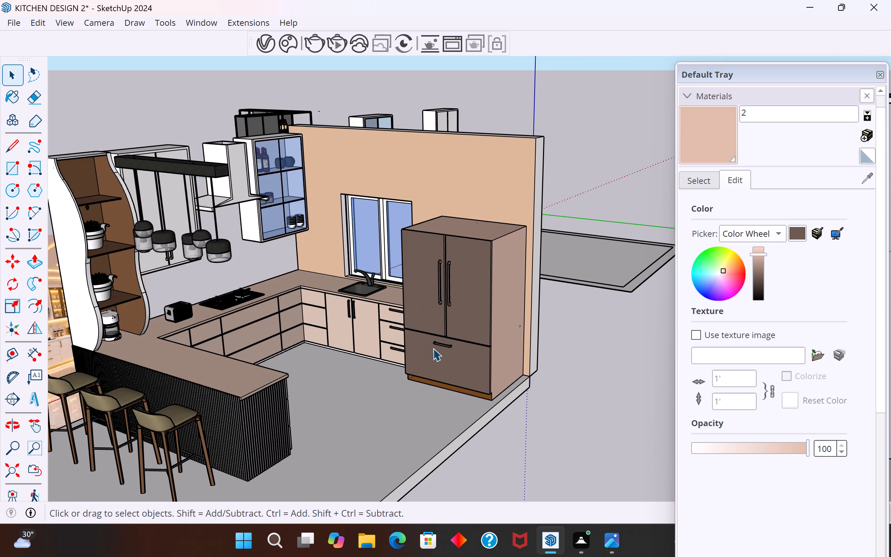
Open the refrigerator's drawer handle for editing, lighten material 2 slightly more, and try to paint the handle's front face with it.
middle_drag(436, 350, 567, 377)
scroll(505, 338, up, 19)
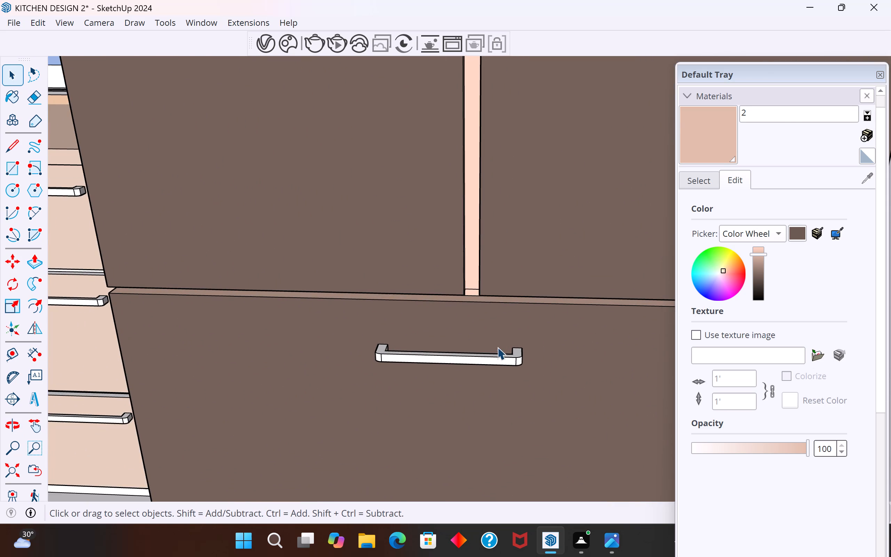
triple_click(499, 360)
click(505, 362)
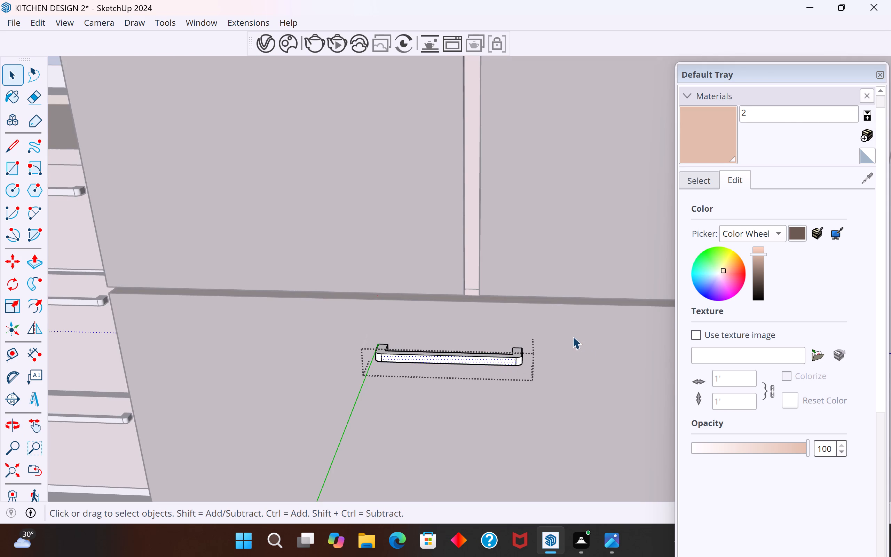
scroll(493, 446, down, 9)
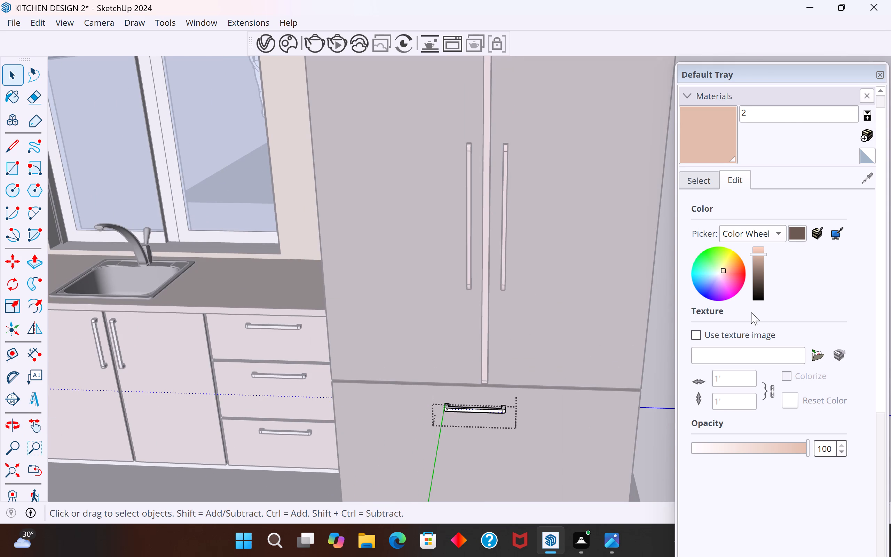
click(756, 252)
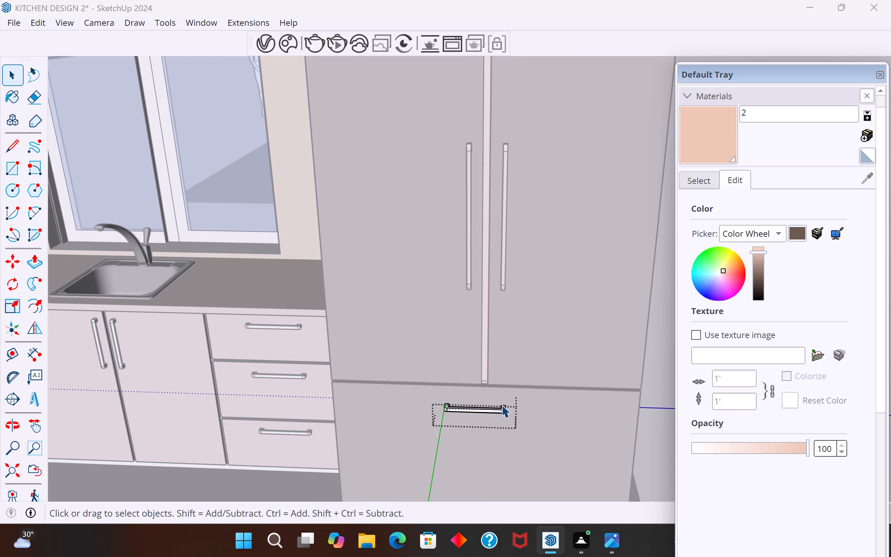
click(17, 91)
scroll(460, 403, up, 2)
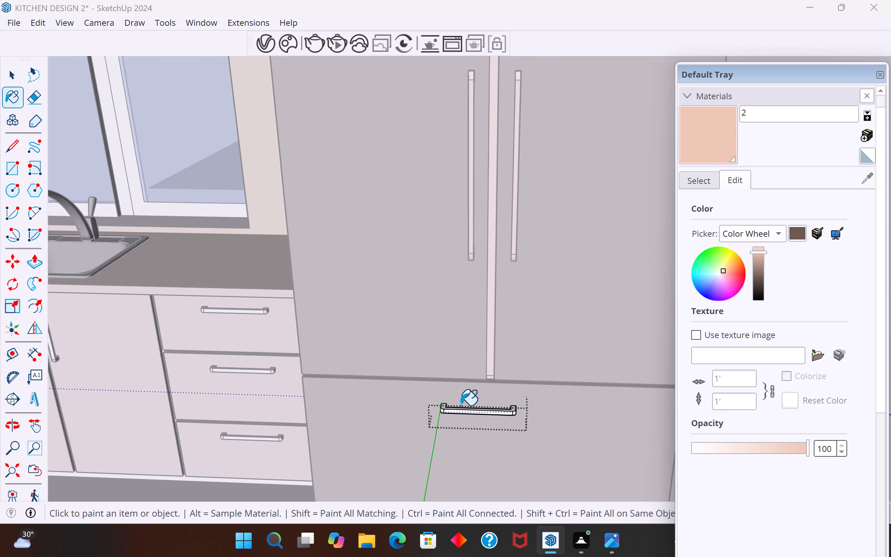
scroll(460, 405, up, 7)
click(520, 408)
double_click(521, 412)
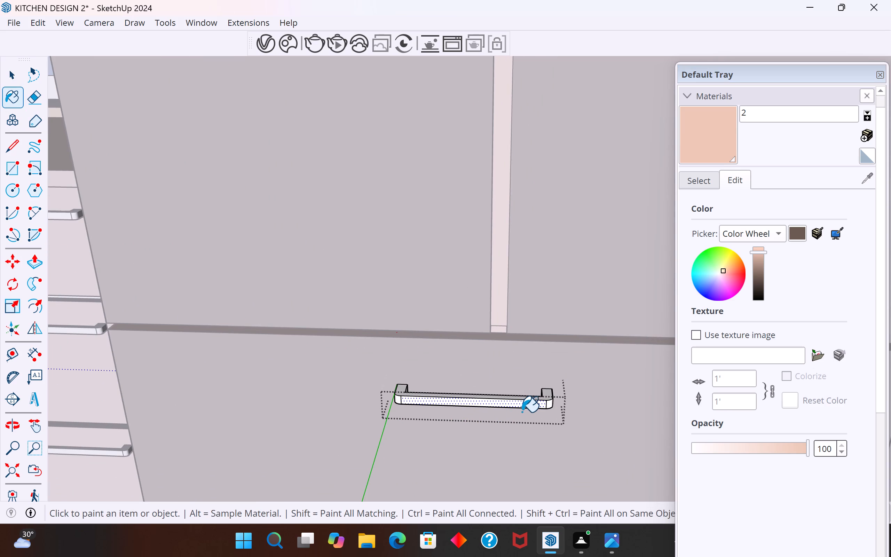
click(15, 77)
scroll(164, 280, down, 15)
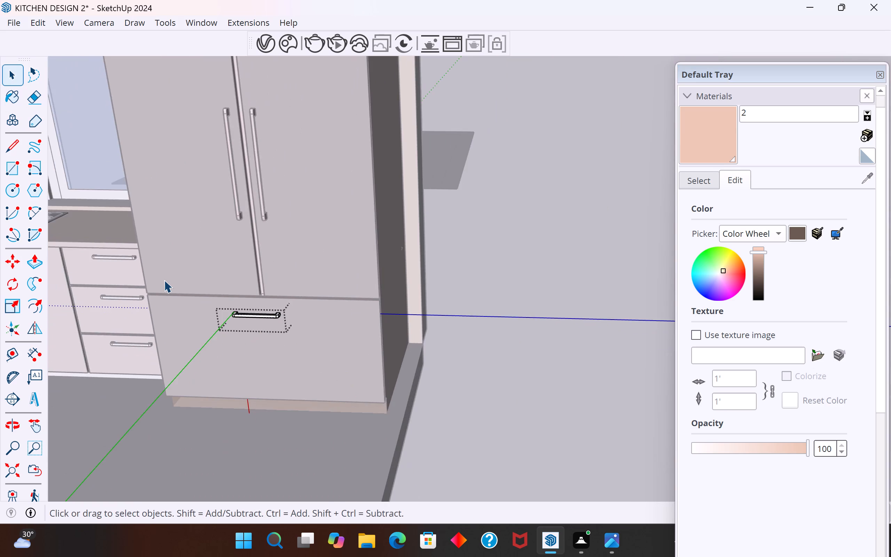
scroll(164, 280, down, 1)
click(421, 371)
Match material 2 to the peach of the refrigerator's door handles by sampling on screen, and paint the drawer handle with it.
scroll(237, 305, up, 4)
middle_drag(338, 399, 596, 414)
scroll(487, 397, up, 4)
middle_drag(436, 377, 486, 359)
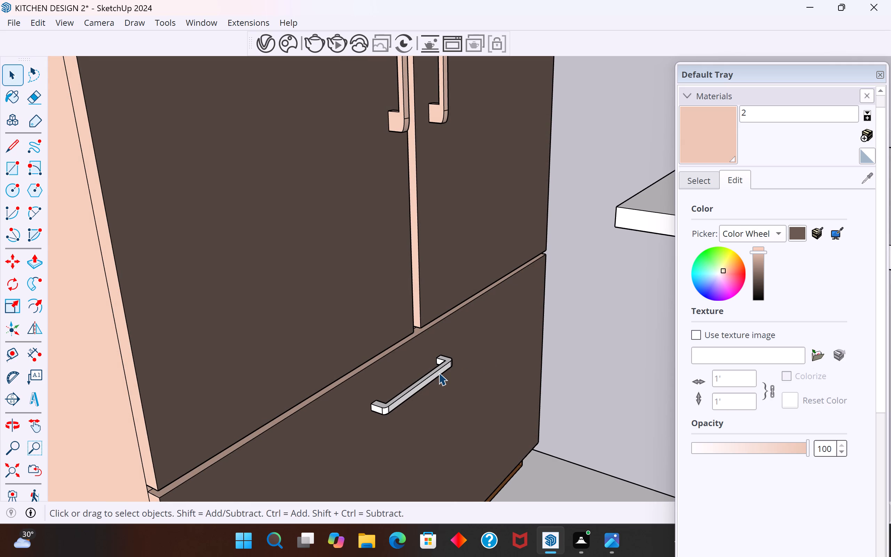
click(439, 372)
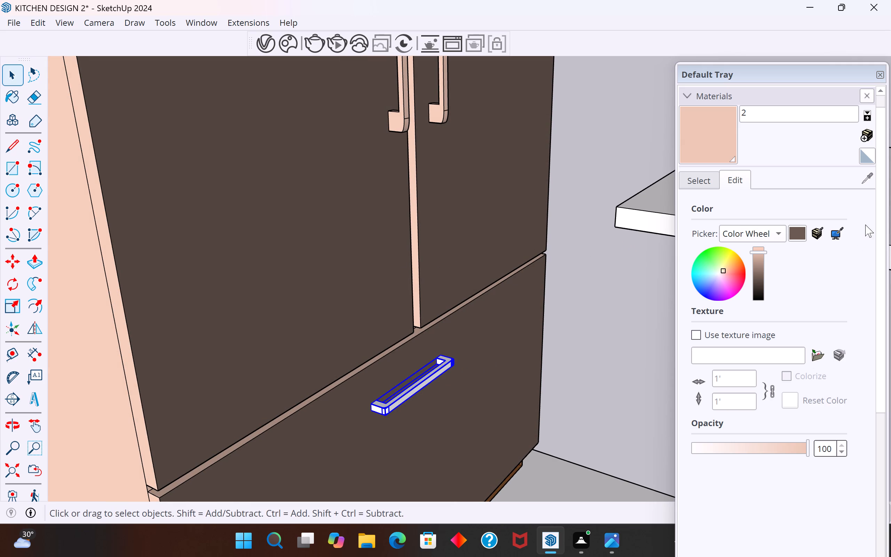
click(836, 230)
click(402, 122)
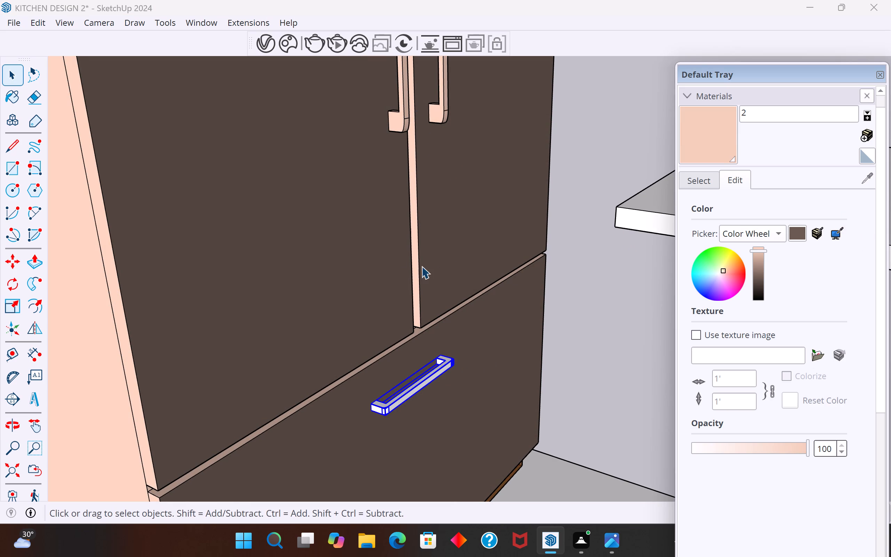
click(18, 70)
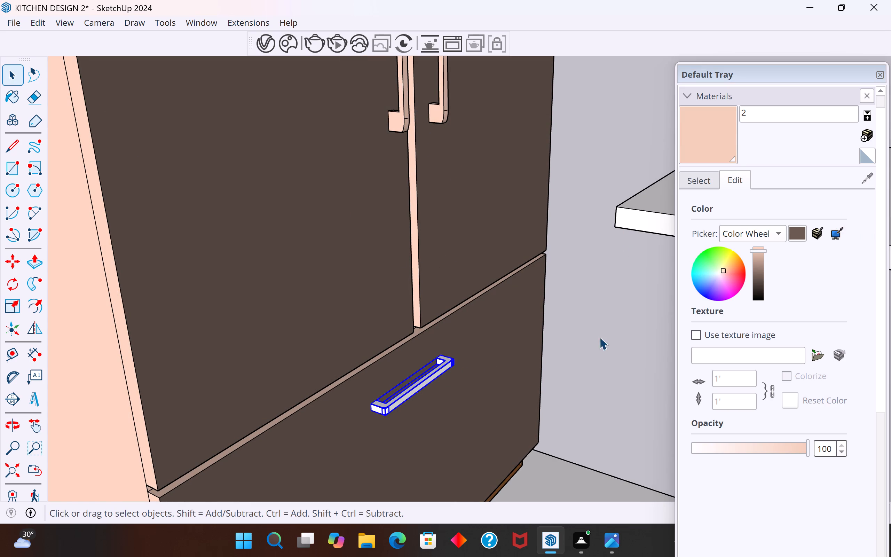
click(16, 100)
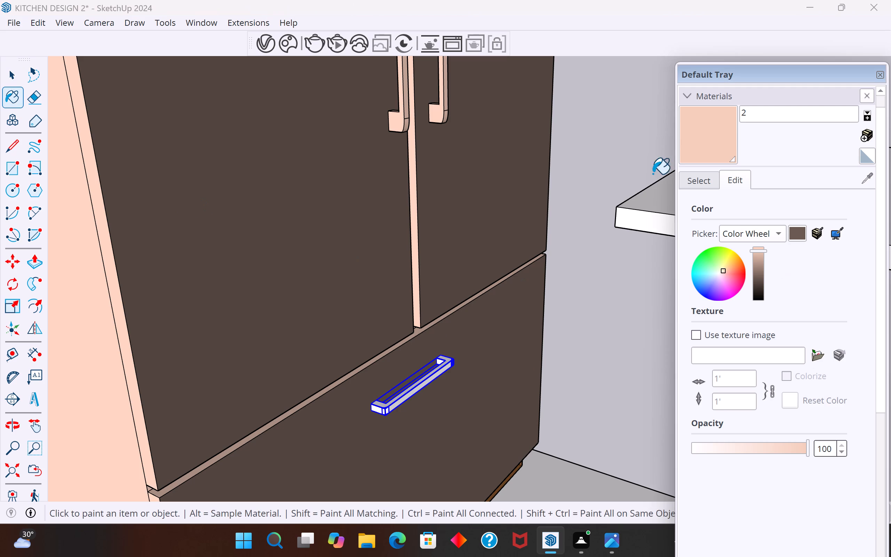
scroll(418, 416, up, 7)
click(435, 360)
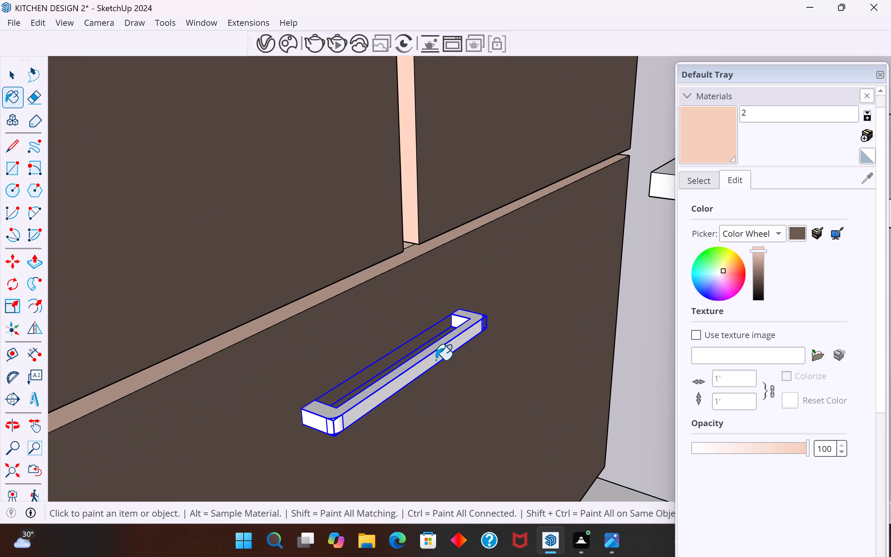
scroll(494, 435, down, 11)
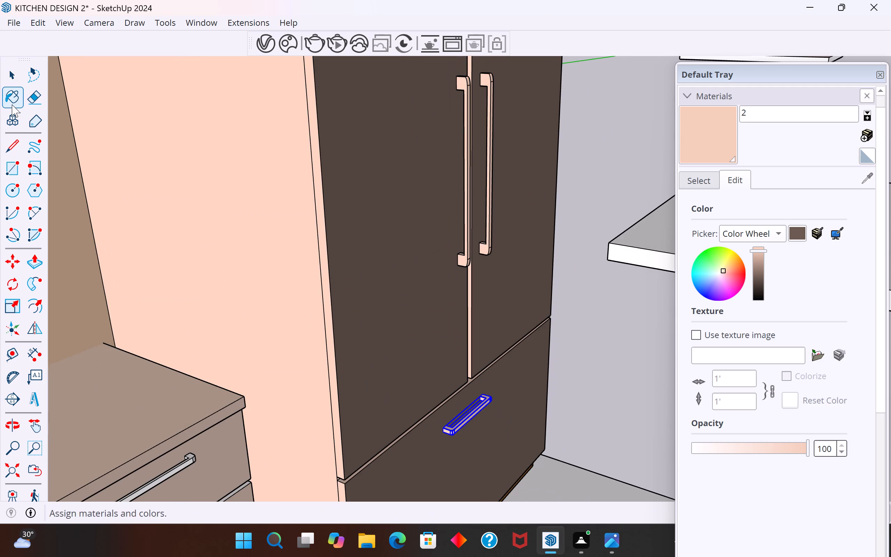
click(21, 74)
click(623, 307)
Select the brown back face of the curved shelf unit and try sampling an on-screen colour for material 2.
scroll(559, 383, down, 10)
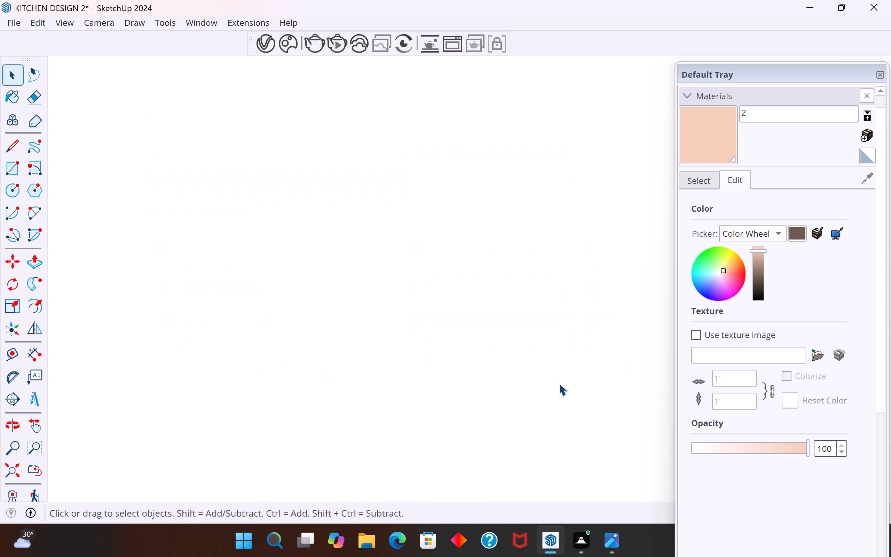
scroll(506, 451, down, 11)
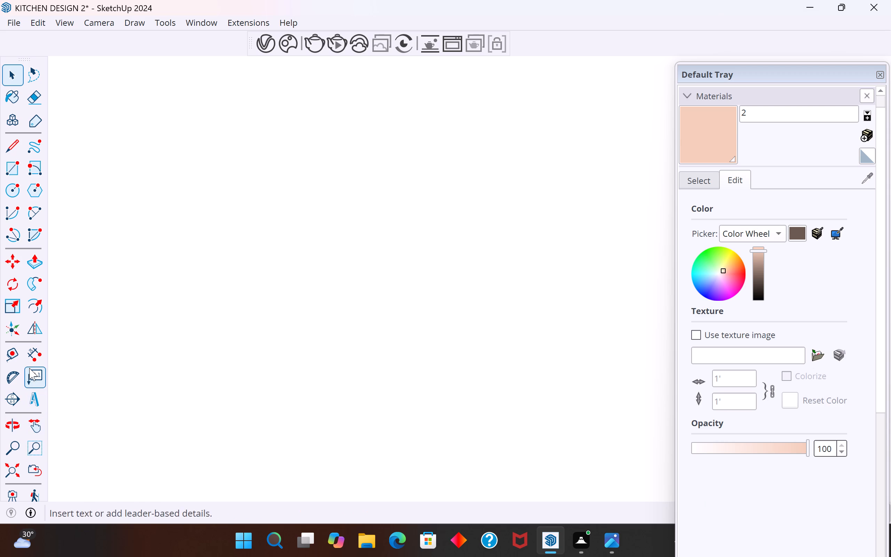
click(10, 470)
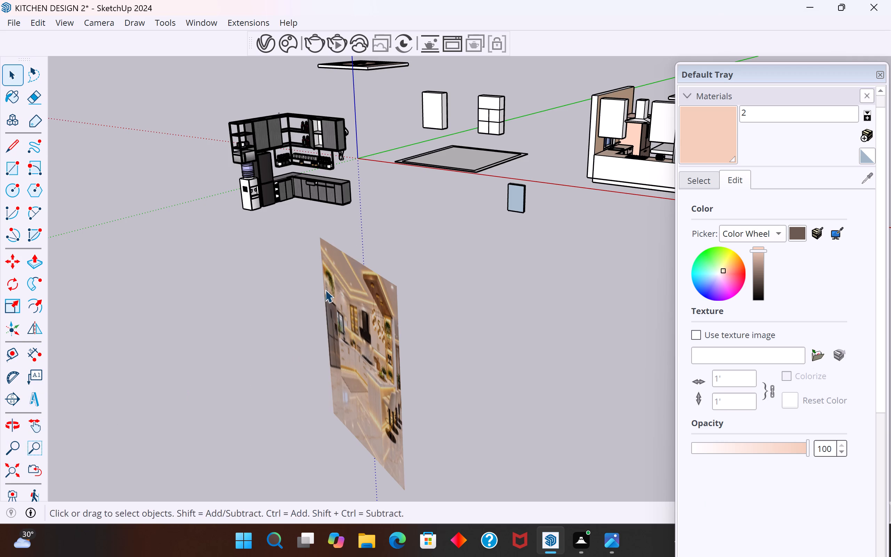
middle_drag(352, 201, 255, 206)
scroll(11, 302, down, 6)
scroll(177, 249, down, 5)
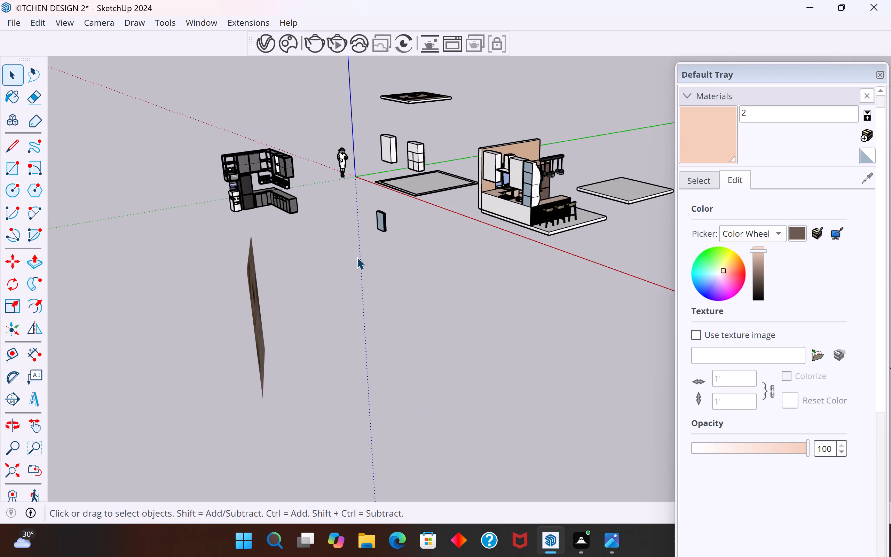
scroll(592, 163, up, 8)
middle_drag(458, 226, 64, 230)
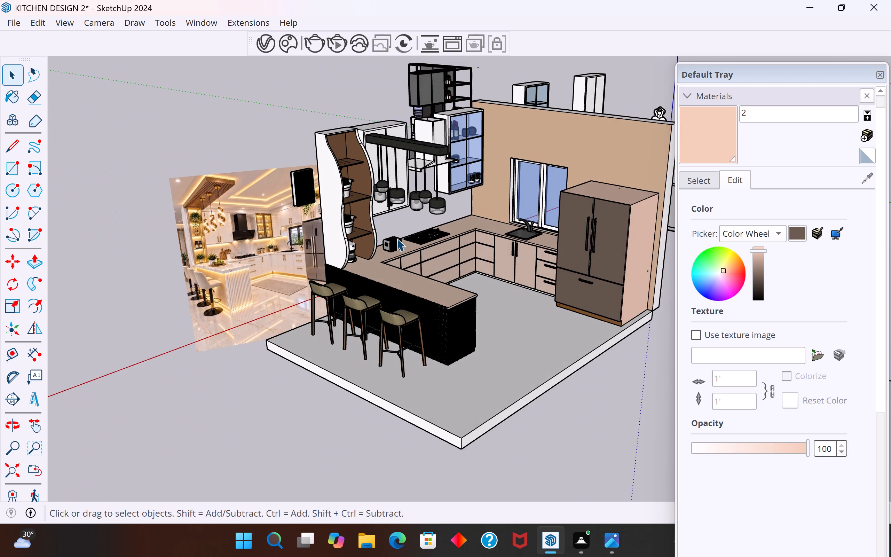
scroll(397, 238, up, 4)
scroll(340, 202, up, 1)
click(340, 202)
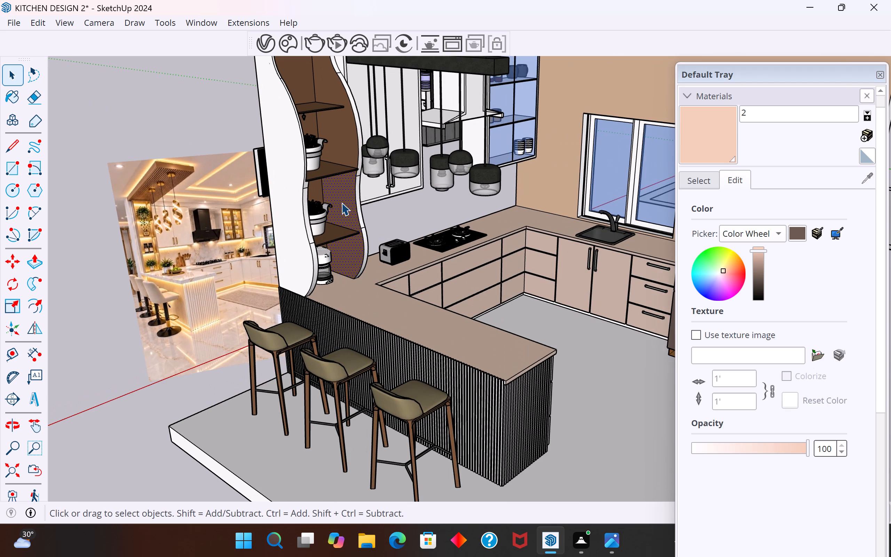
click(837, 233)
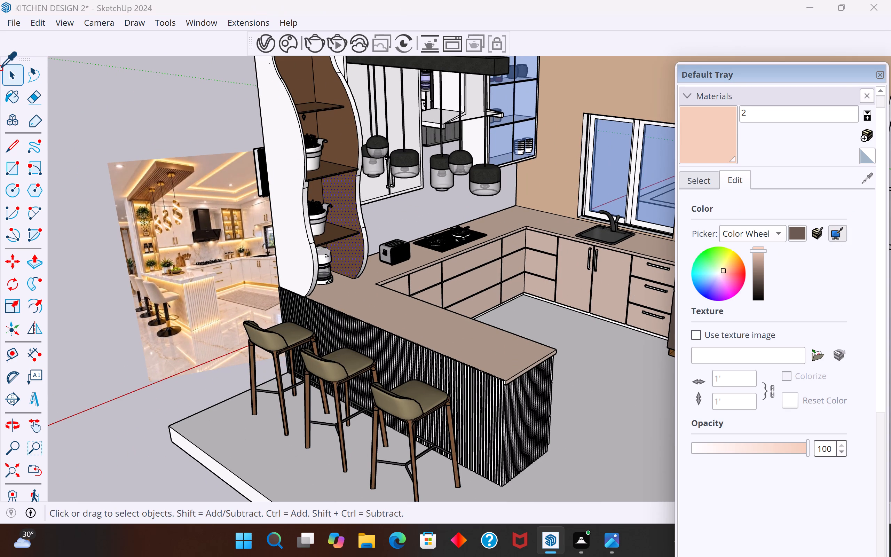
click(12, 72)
Set material 2's colour to yellow and paint the white curved side panel of the shelf unit with it.
click(292, 246)
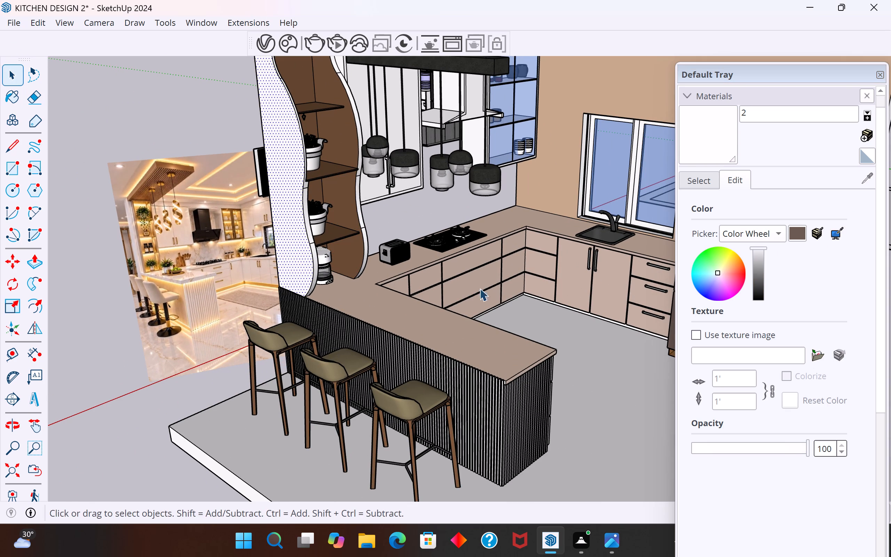
click(729, 254)
click(297, 215)
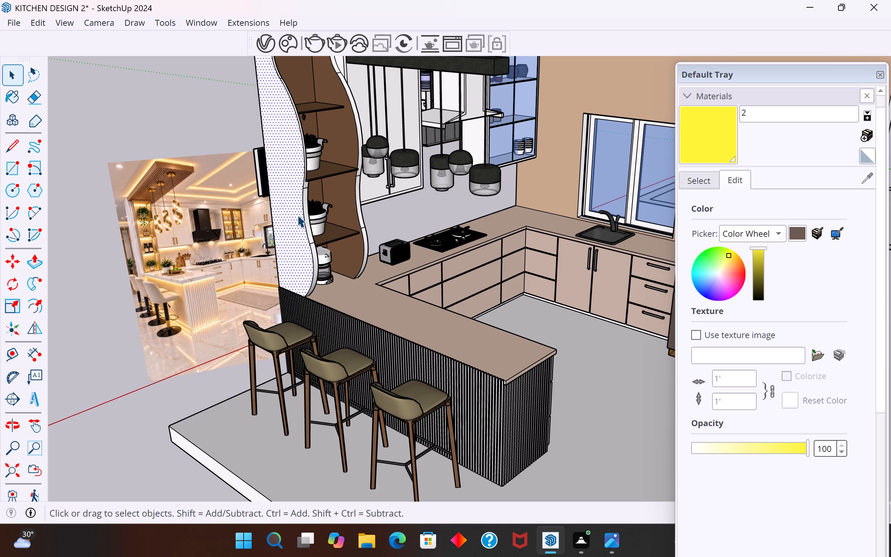
click(7, 102)
click(278, 243)
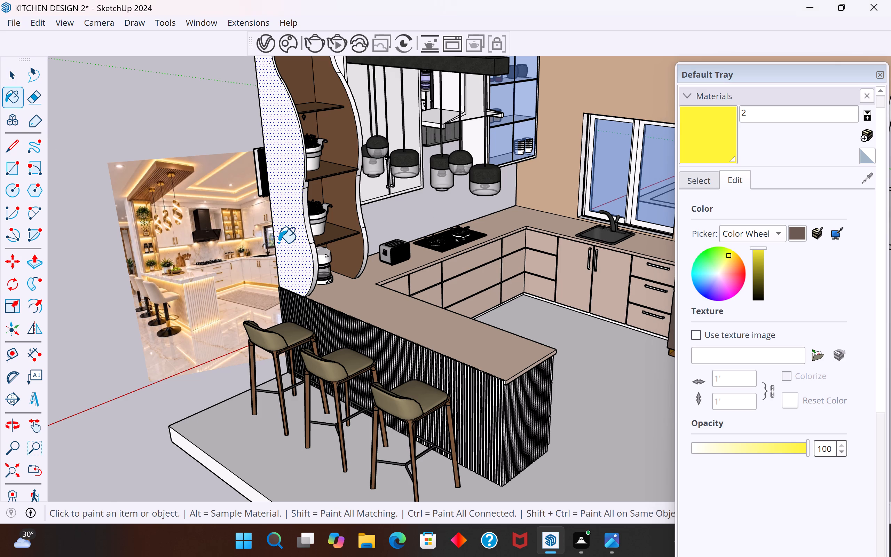
Match material 2's colour to the brown of the shelf unit's back face by sampling it on screen.
click(834, 230)
click(345, 205)
scroll(310, 249, up, 5)
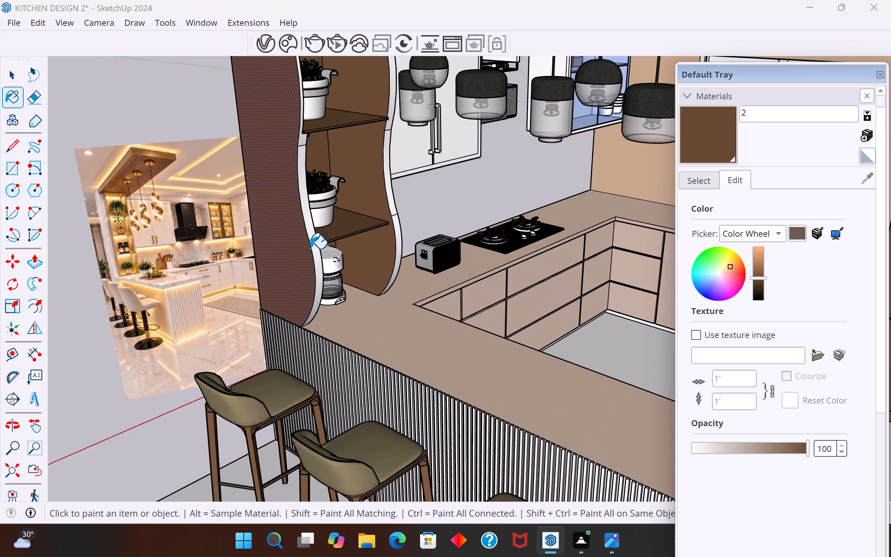
Paint the lower and middle white front edges of the shelf unit's two curved side panels with brown material 2.
scroll(310, 249, up, 5)
click(318, 260)
click(309, 226)
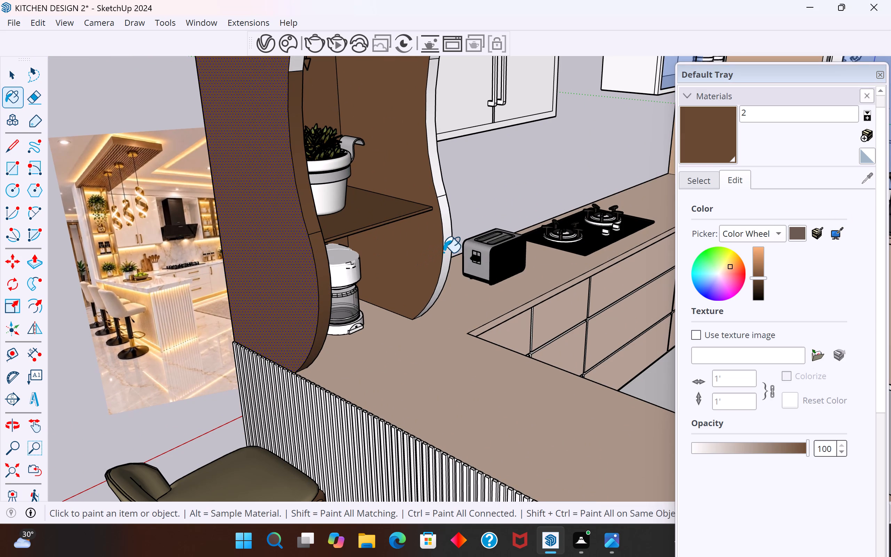
click(443, 252)
scroll(448, 213, up, 1)
middle_drag(449, 212, 288, 196)
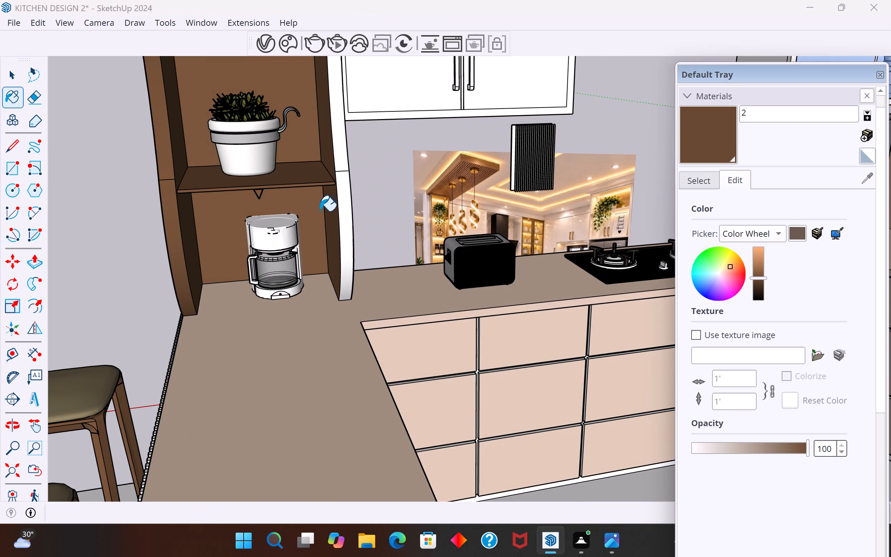
click(338, 209)
click(341, 195)
scroll(341, 195, up, 5)
click(334, 151)
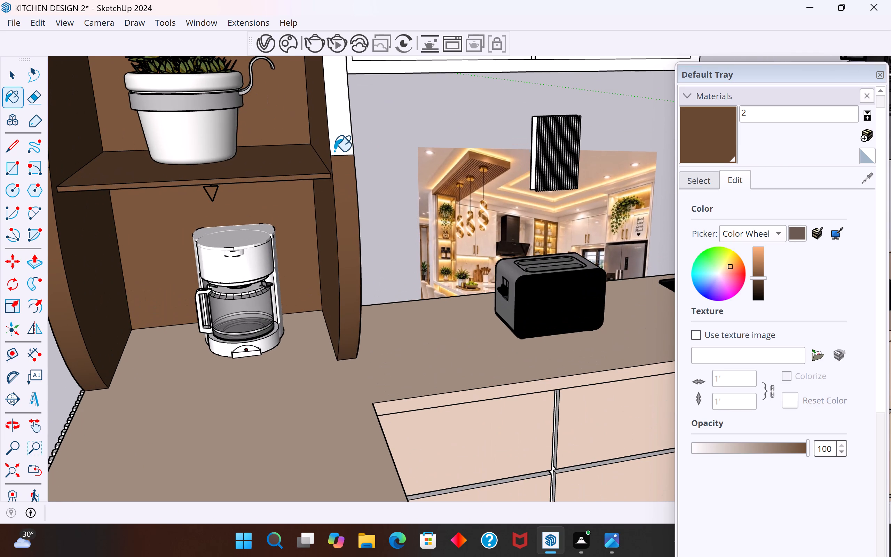
scroll(375, 359, down, 13)
scroll(293, 242, up, 13)
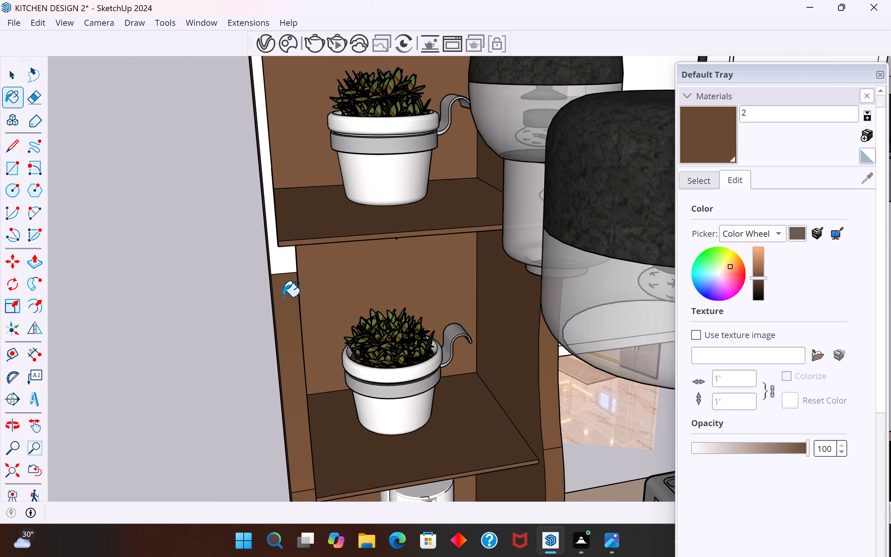
click(280, 269)
Paint the upper front edges of both curved side panels and the shelf unit's top front edge with brown material 2.
scroll(278, 390, down, 12)
scroll(288, 230, up, 6)
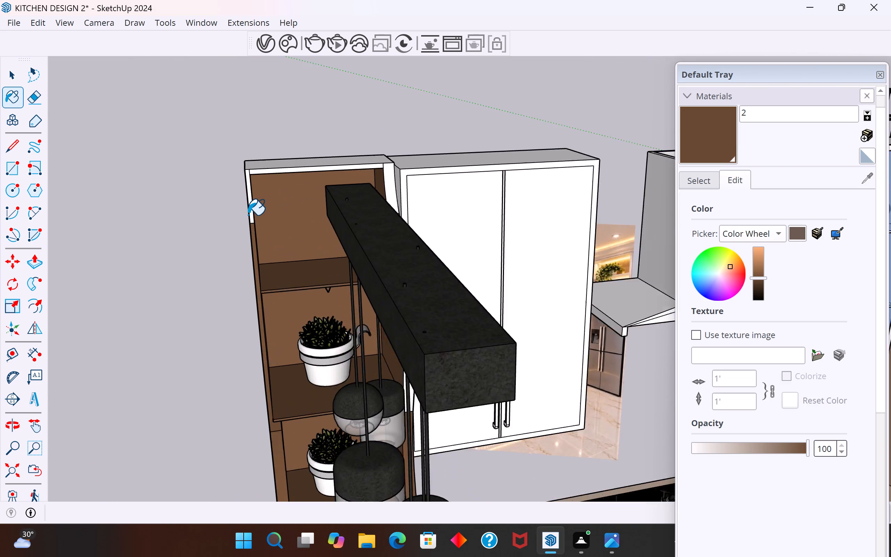
scroll(248, 215, up, 2)
click(248, 215)
middle_drag(254, 221, 436, 305)
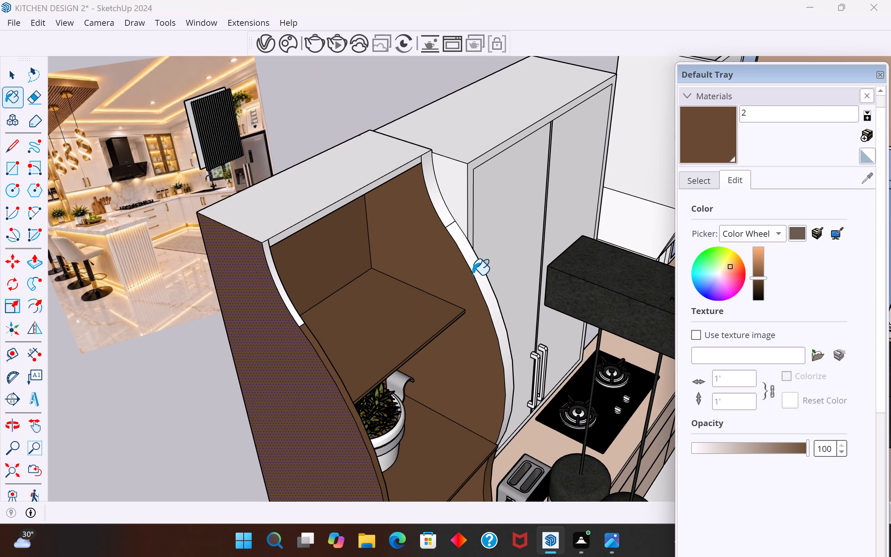
click(472, 275)
middle_drag(280, 383, 451, 308)
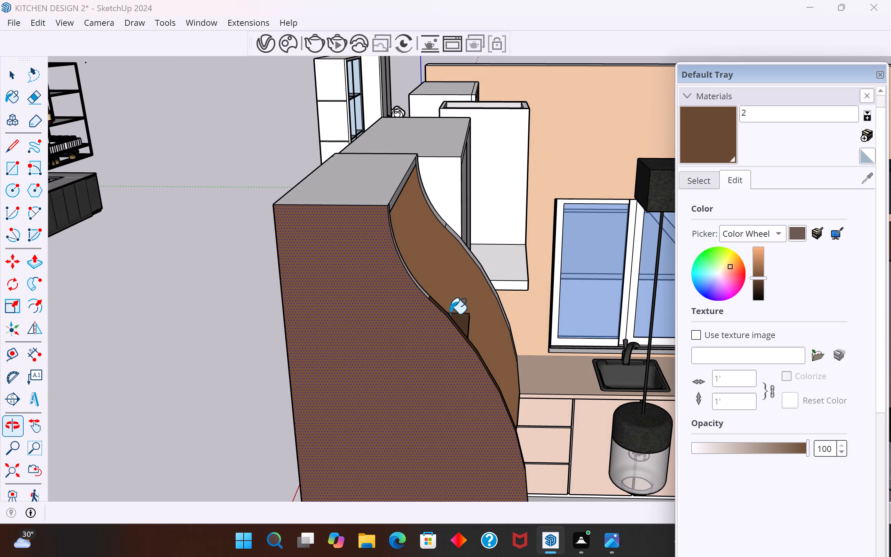
click(389, 347)
middle_drag(441, 367, 168, 457)
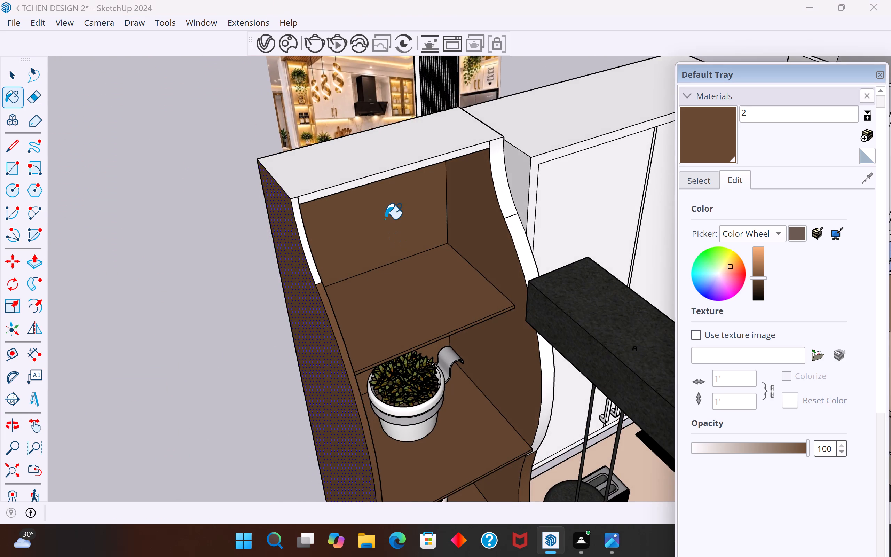
scroll(389, 198, up, 4)
click(225, 225)
click(253, 201)
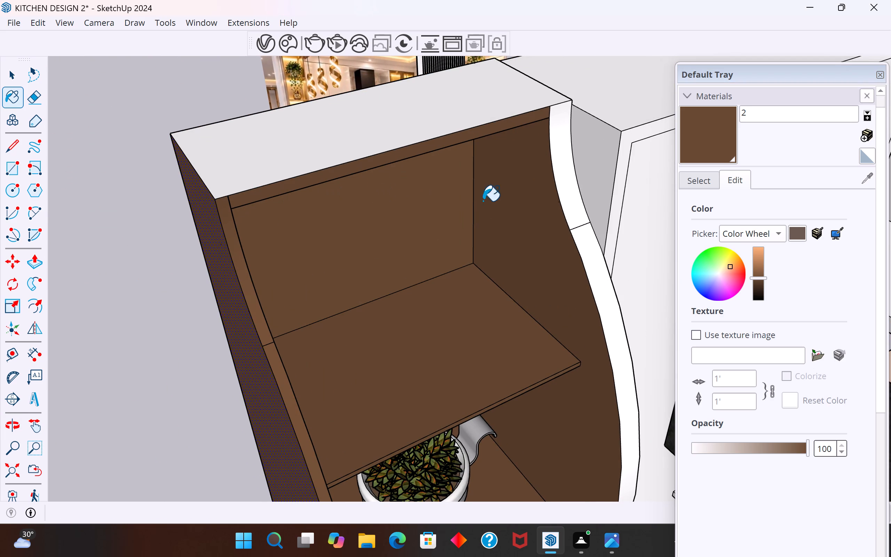
click(558, 168)
click(600, 295)
scroll(384, 241, down, 8)
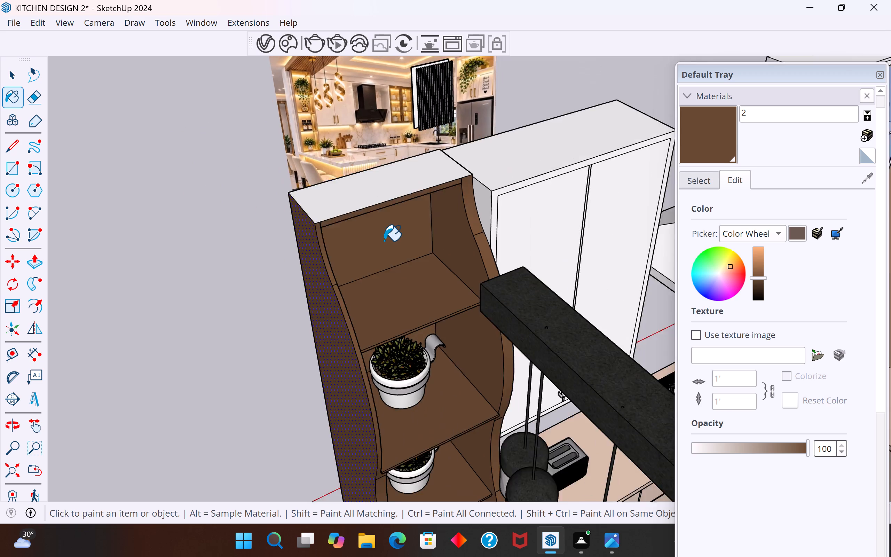
scroll(384, 241, down, 5)
middle_drag(389, 332, 325, 177)
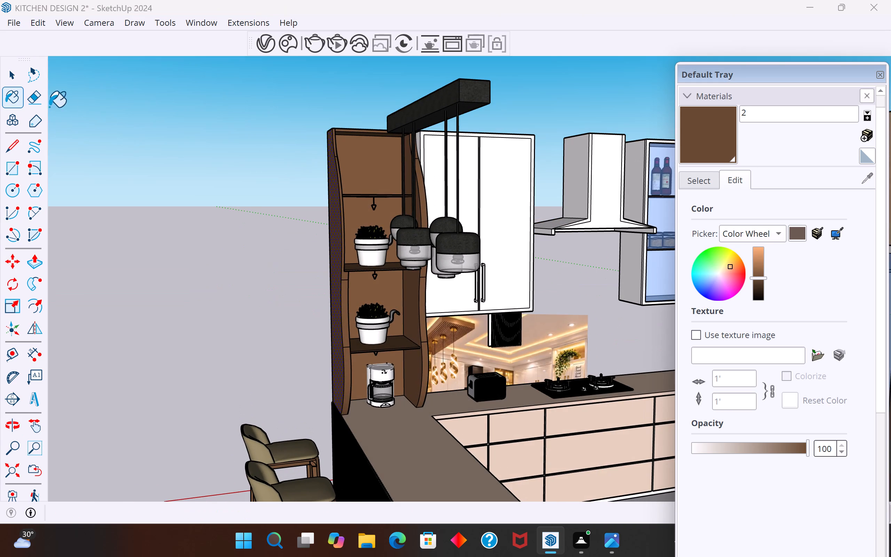
click(18, 75)
click(161, 233)
Examine the whole kitchen and the narrow gaps between the drawer fronts of the base cabinets.
scroll(329, 365, down, 4)
middle_drag(423, 428, 272, 416)
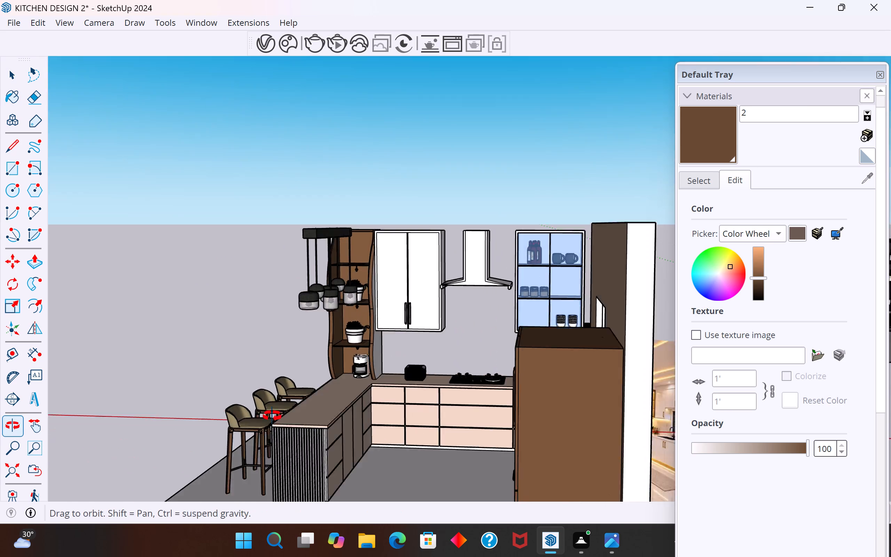
middle_drag(272, 416, 390, 469)
scroll(272, 313, down, 4)
middle_drag(518, 392, 561, 371)
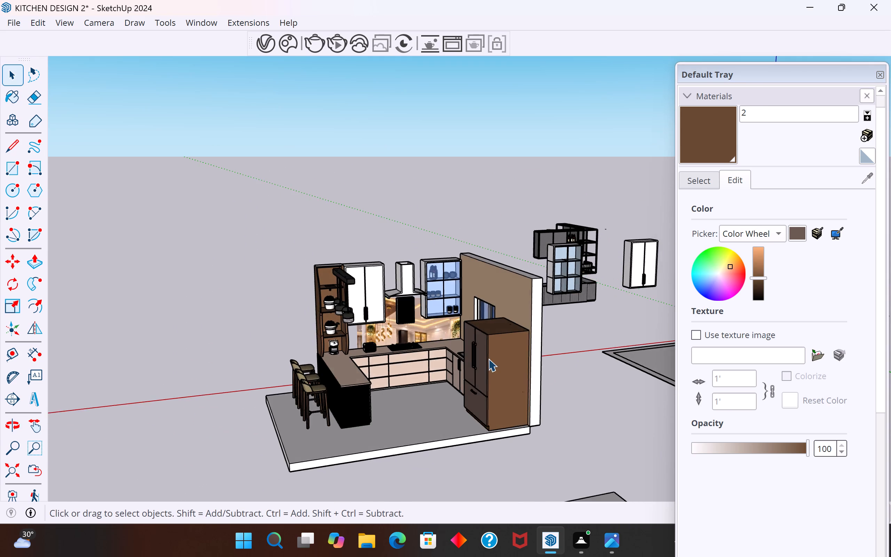
scroll(465, 352, up, 15)
scroll(447, 367, down, 5)
middle_drag(395, 362, 405, 415)
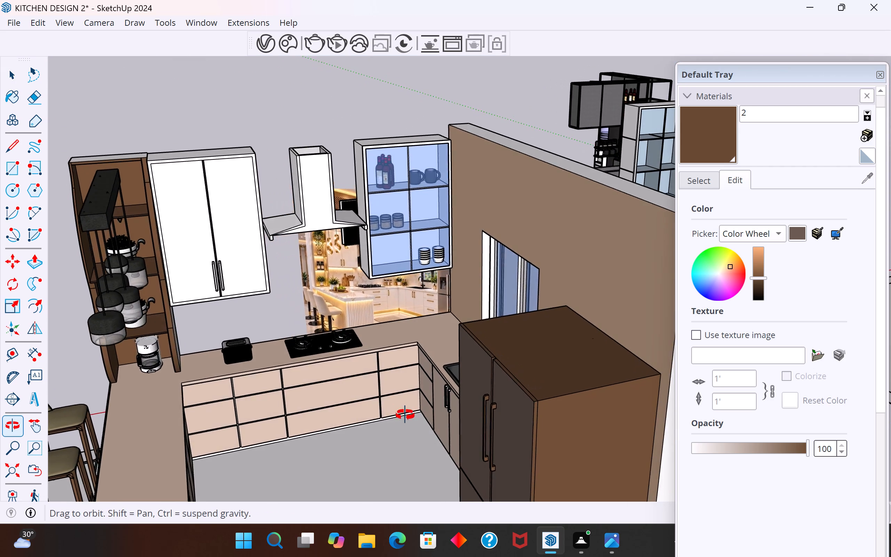
middle_drag(405, 415, 520, 394)
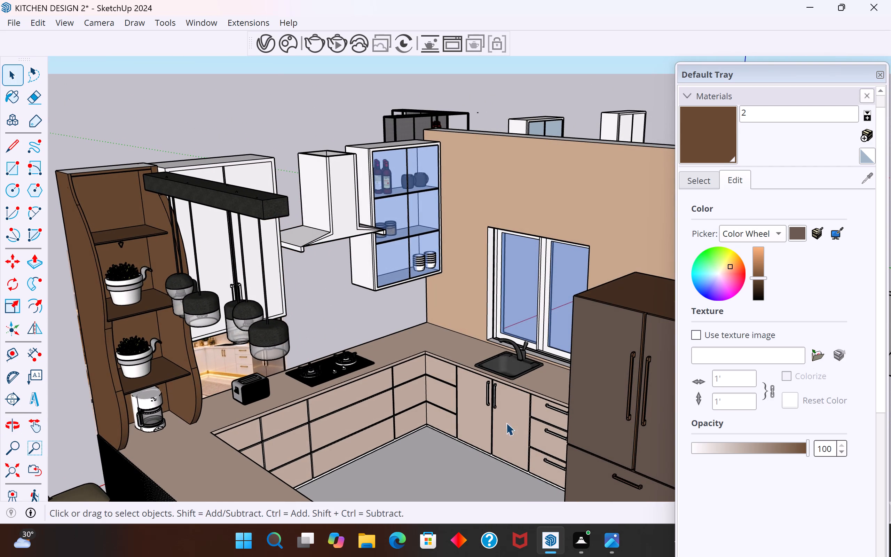
middle_drag(505, 423, 426, 444)
scroll(396, 388, up, 1)
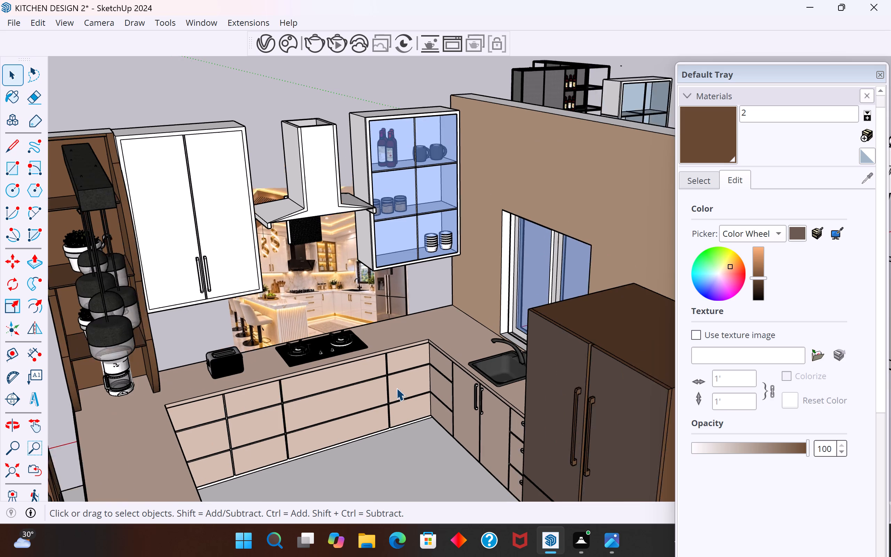
scroll(396, 388, up, 12)
middle_drag(409, 372, 402, 345)
scroll(409, 372, up, 1)
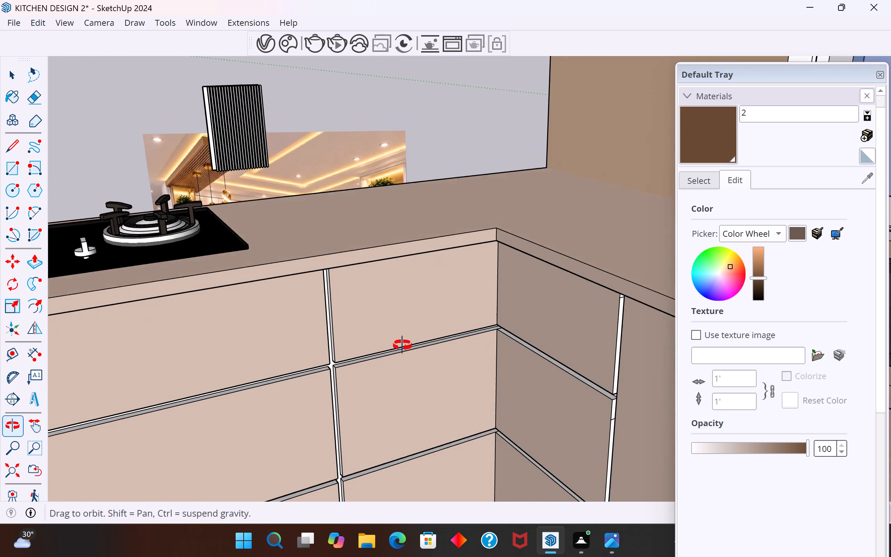
middle_drag(402, 345, 396, 372)
scroll(329, 369, up, 6)
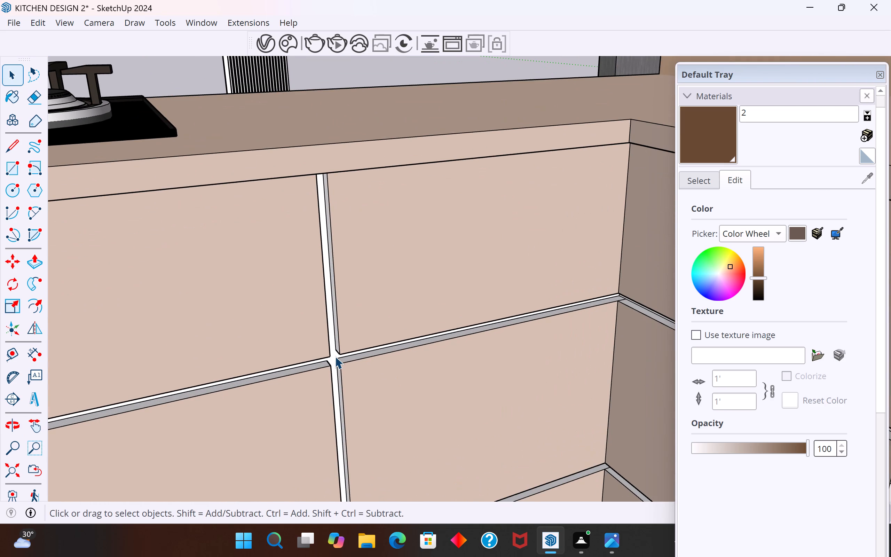
scroll(335, 356, down, 14)
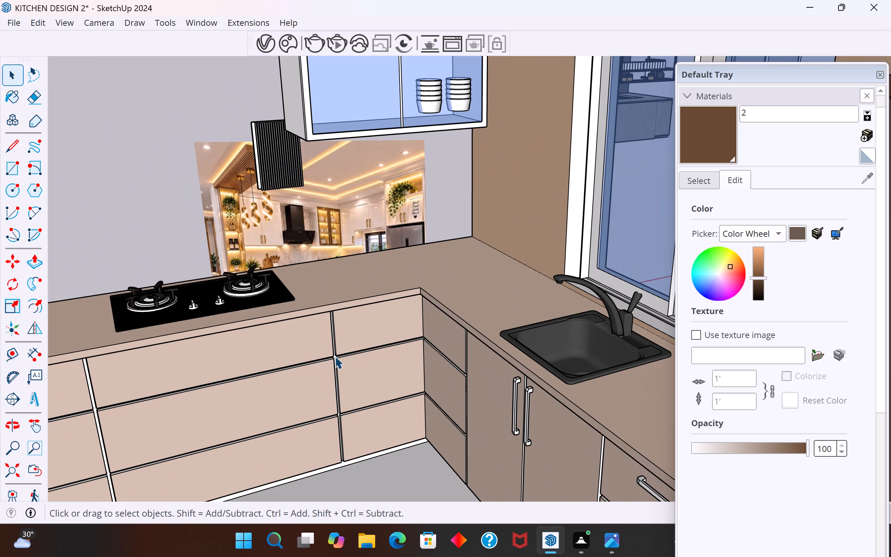
scroll(335, 356, down, 3)
scroll(340, 363, up, 8)
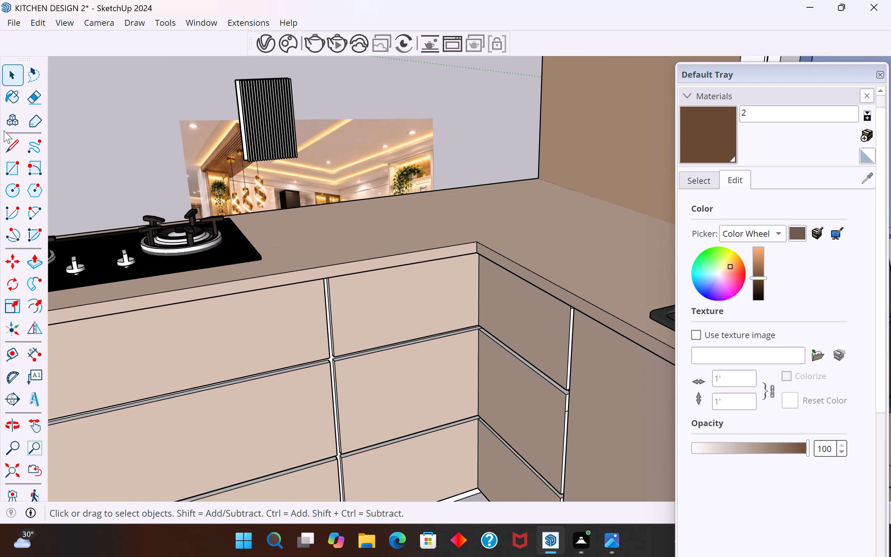
Draw a short line closing the end of the upper horizontal drawer groove where it meets the vertical gap nearest the inner corner.
click(9, 141)
scroll(347, 351, up, 10)
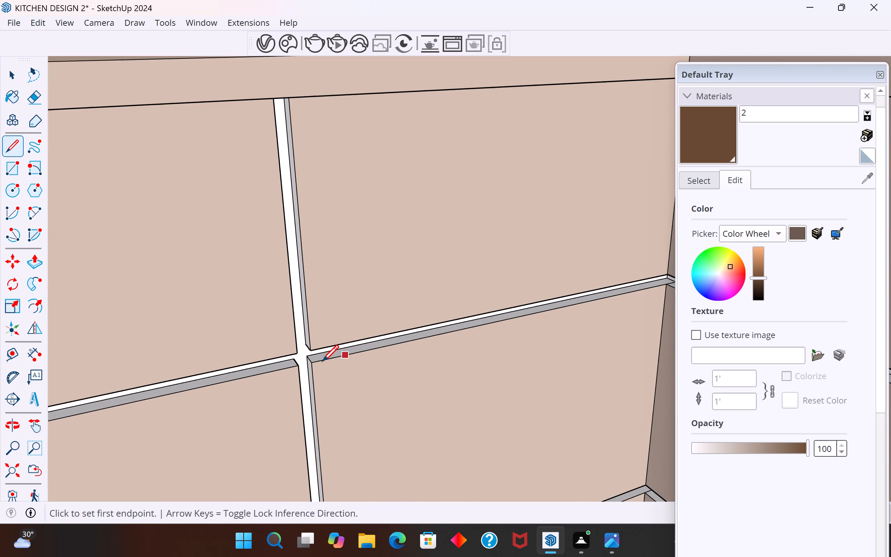
click(314, 362)
click(312, 347)
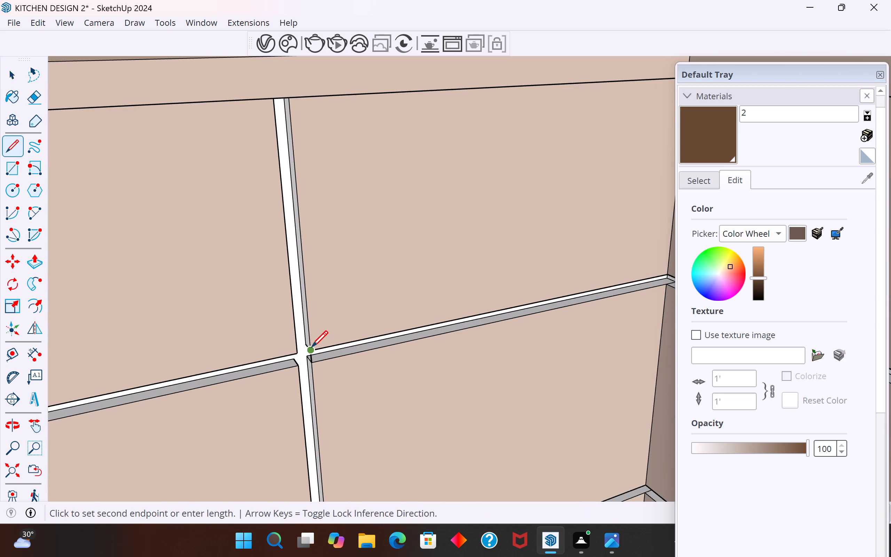
click(8, 66)
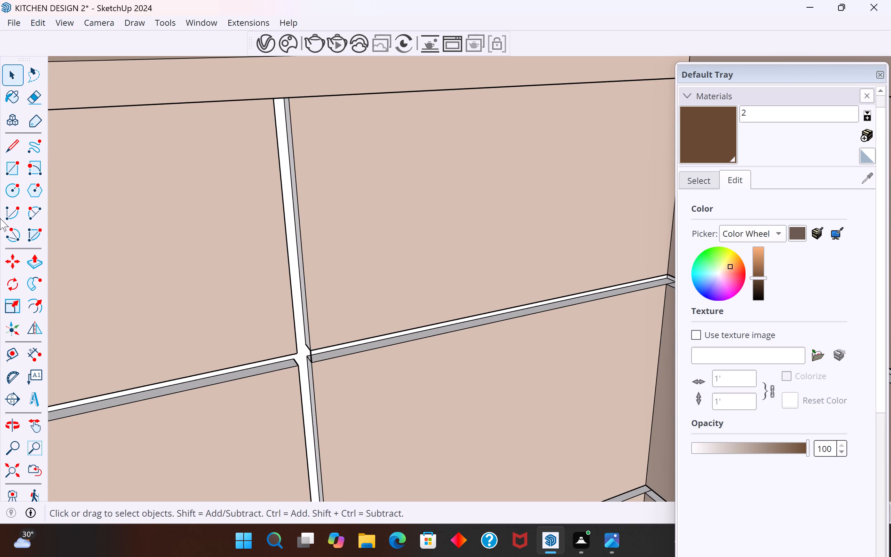
Draw a rectangle covering the upper horizontal drawer groove from the vertical gap to the inner corner of the base cabinets.
click(17, 164)
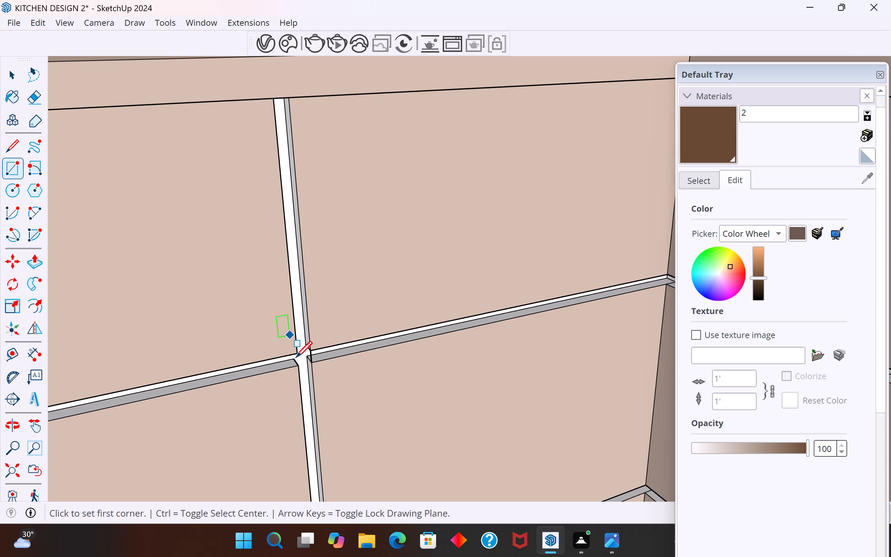
click(311, 350)
scroll(308, 355, down, 4)
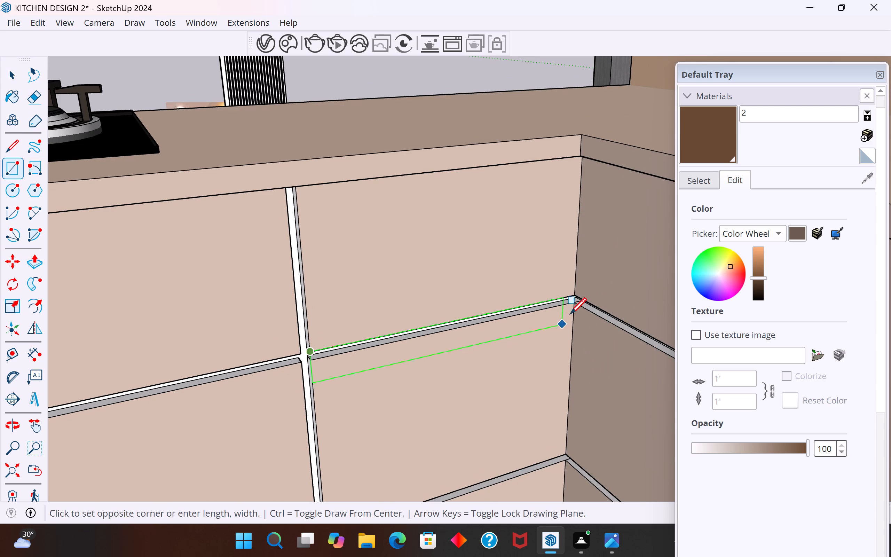
click(576, 306)
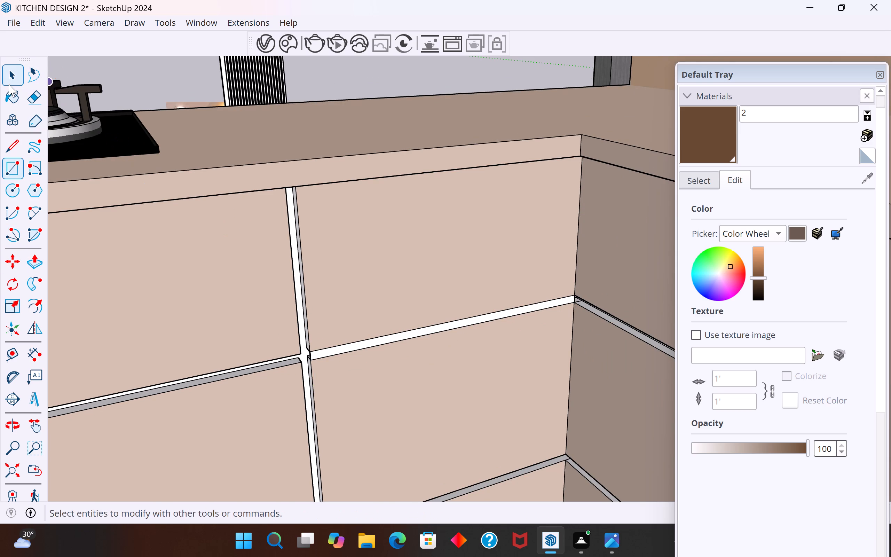
click(9, 84)
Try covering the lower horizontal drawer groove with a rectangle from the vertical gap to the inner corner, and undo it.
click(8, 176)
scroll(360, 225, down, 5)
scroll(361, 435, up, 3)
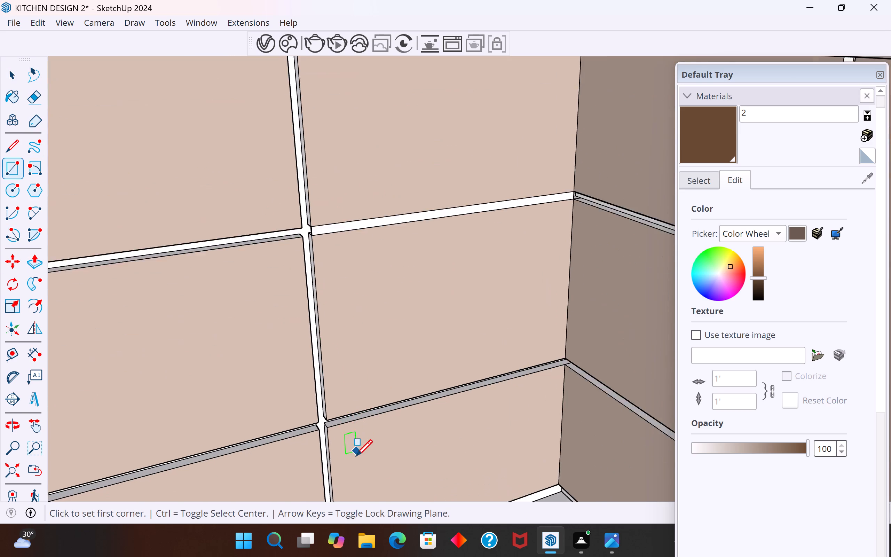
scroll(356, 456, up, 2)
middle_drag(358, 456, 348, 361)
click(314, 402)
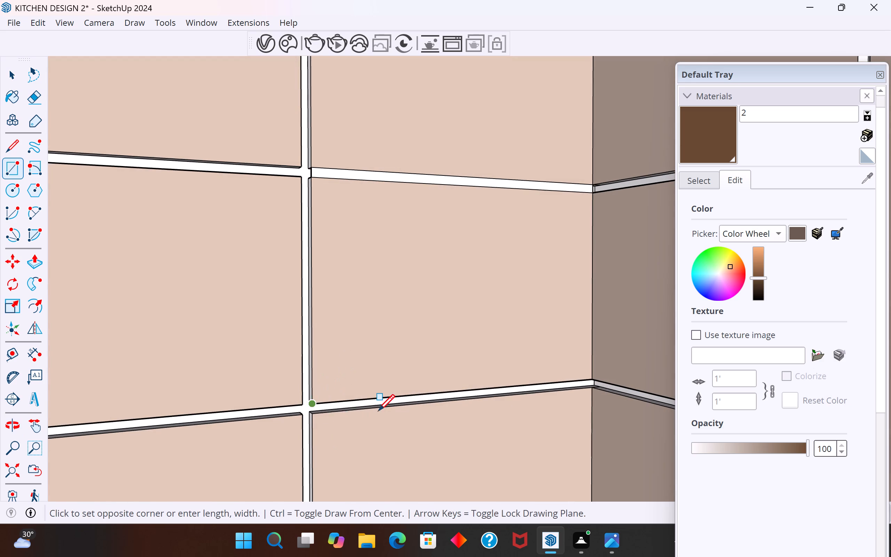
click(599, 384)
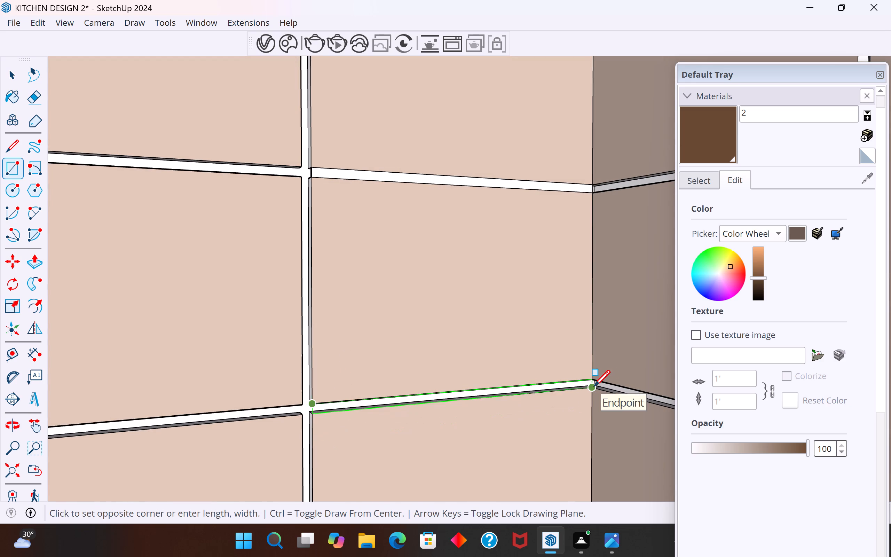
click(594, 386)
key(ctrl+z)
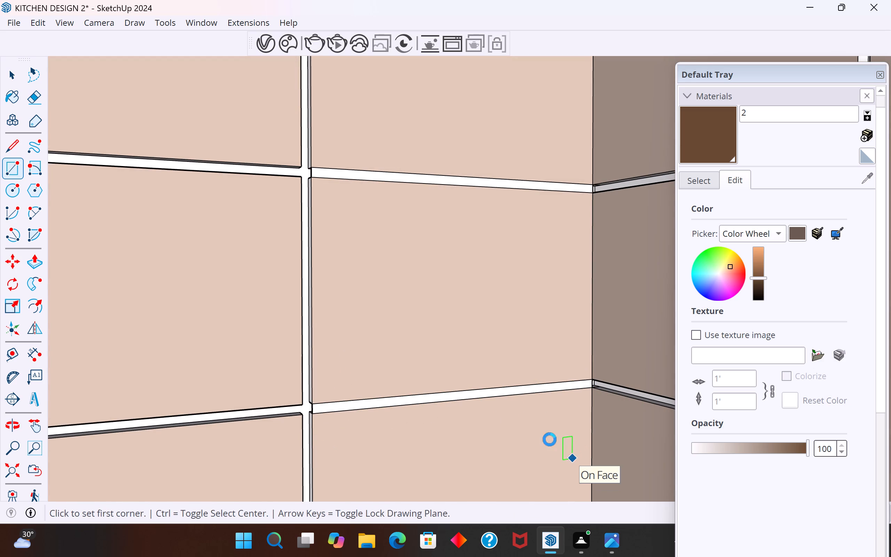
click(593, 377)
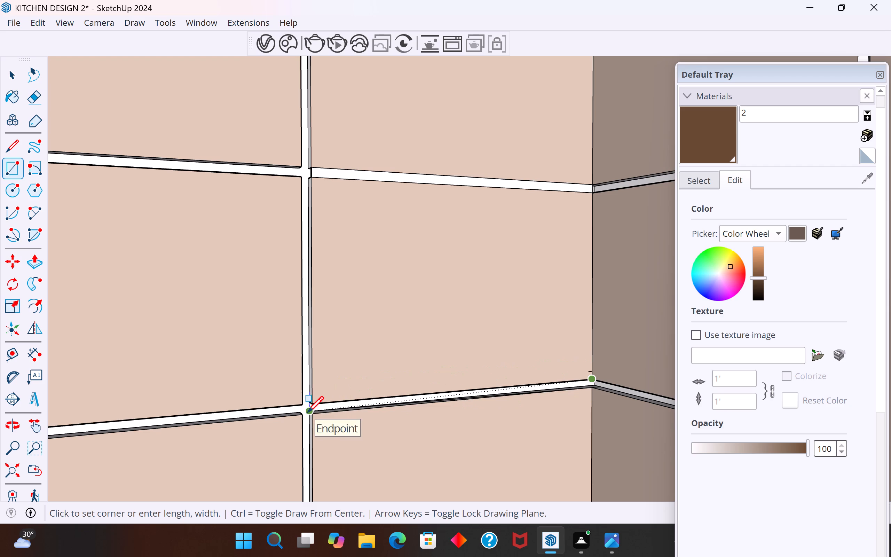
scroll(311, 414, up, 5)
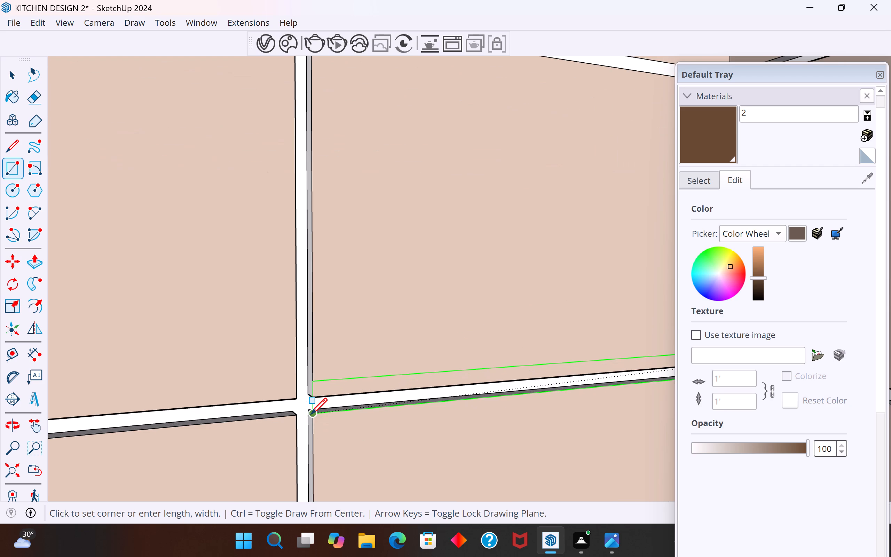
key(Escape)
Draw a rectangle over the lower drawer groove, centred at its junction with the vertical gap and reaching the inner corner.
click(312, 396)
scroll(312, 396, down, 3)
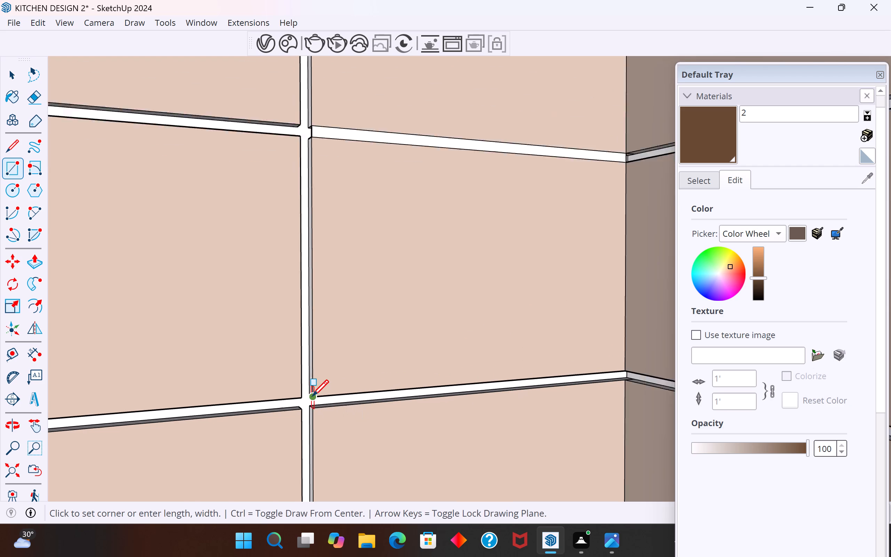
scroll(312, 396, down, 6)
click(527, 386)
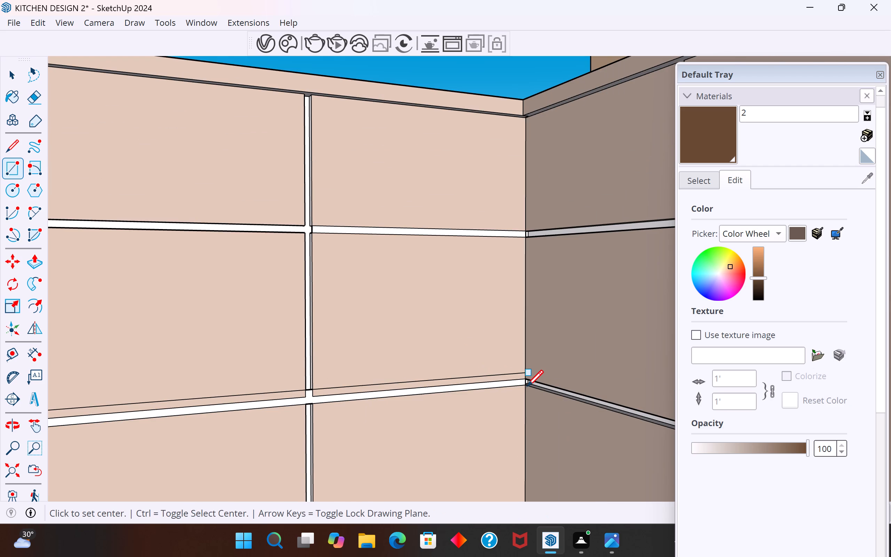
scroll(494, 461, down, 4)
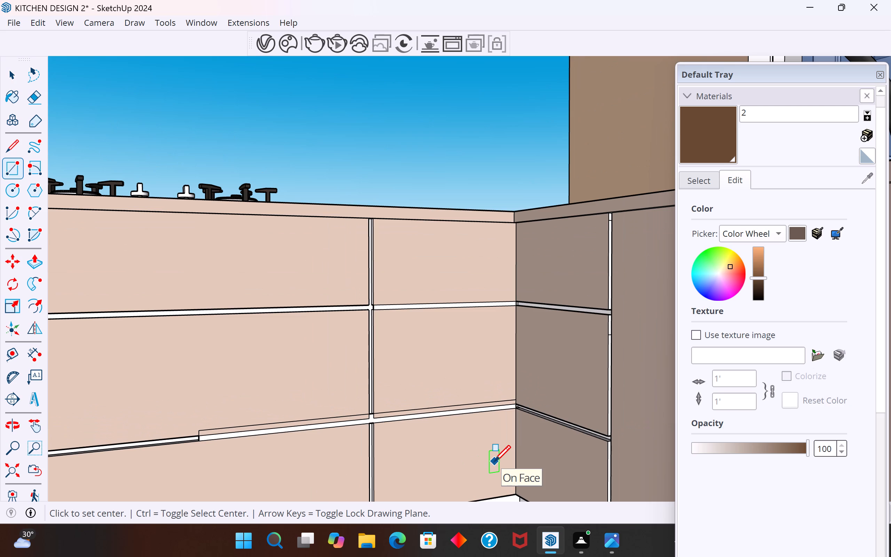
Undo the centred rectangle and cover the lower drawer groove with a corner-to-corner rectangle from the vertical gap to the inner corner.
key(ctrl+z)
scroll(395, 418, up, 7)
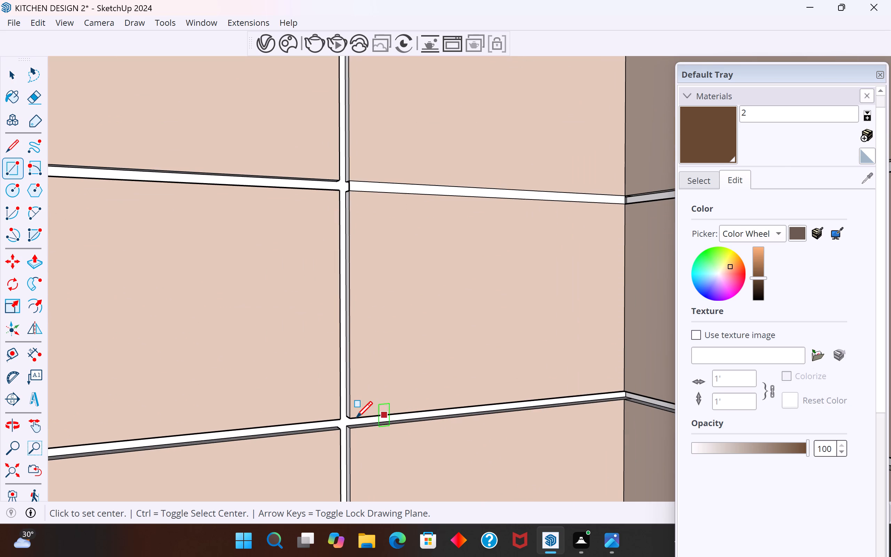
click(351, 418)
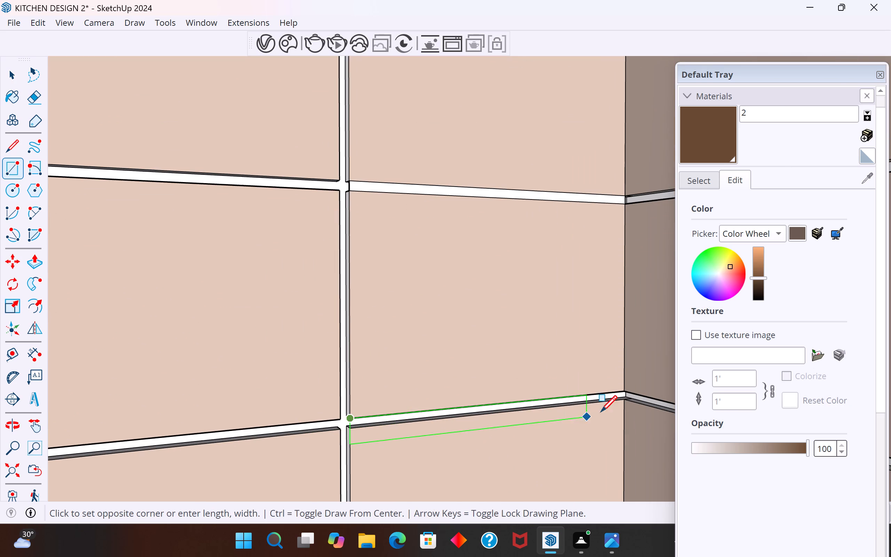
click(622, 401)
scroll(590, 441, down, 10)
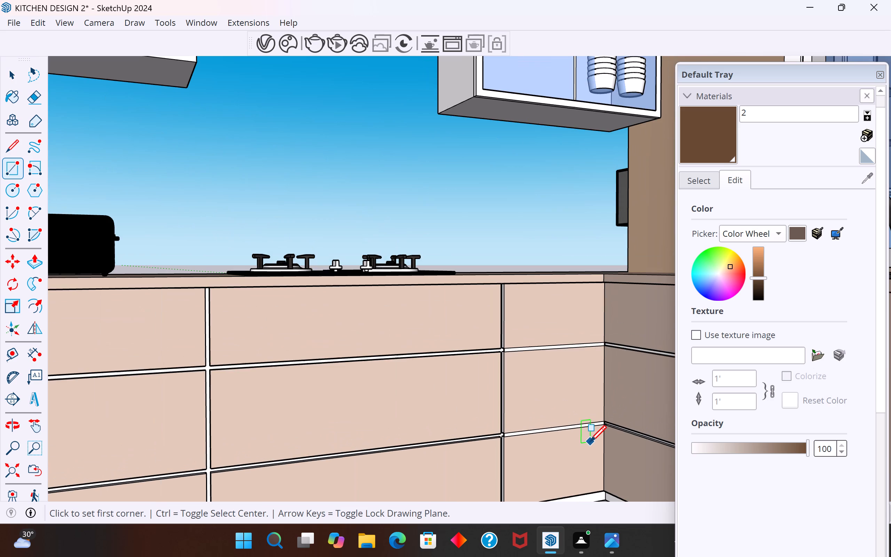
click(7, 81)
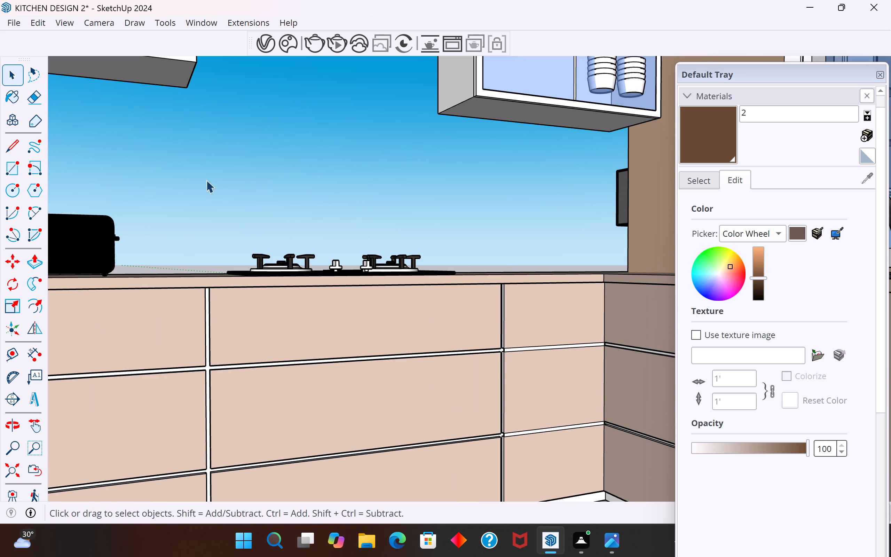
Draw small rectangles closing the notches in the vertical gap's side wall at the upper and lower drawer grooves beside the inner corner.
scroll(535, 346, up, 5)
scroll(448, 368, up, 3)
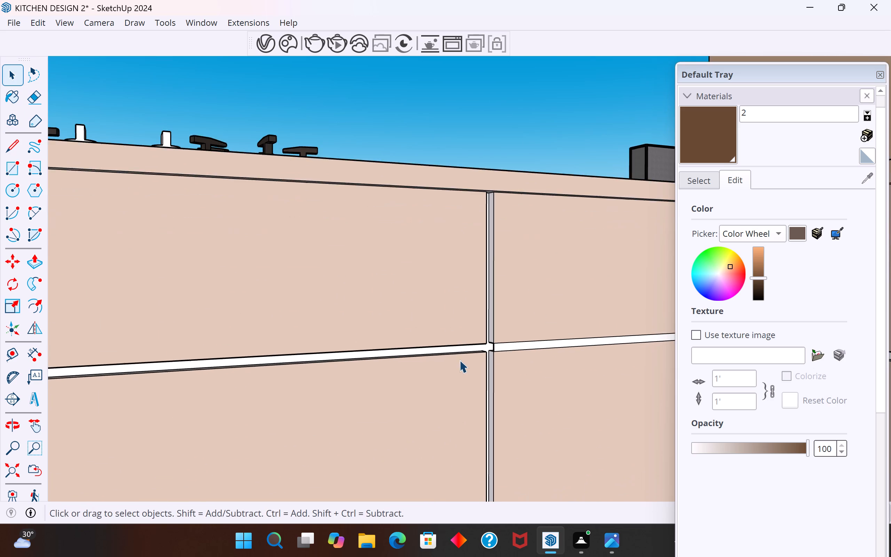
scroll(474, 351, up, 10)
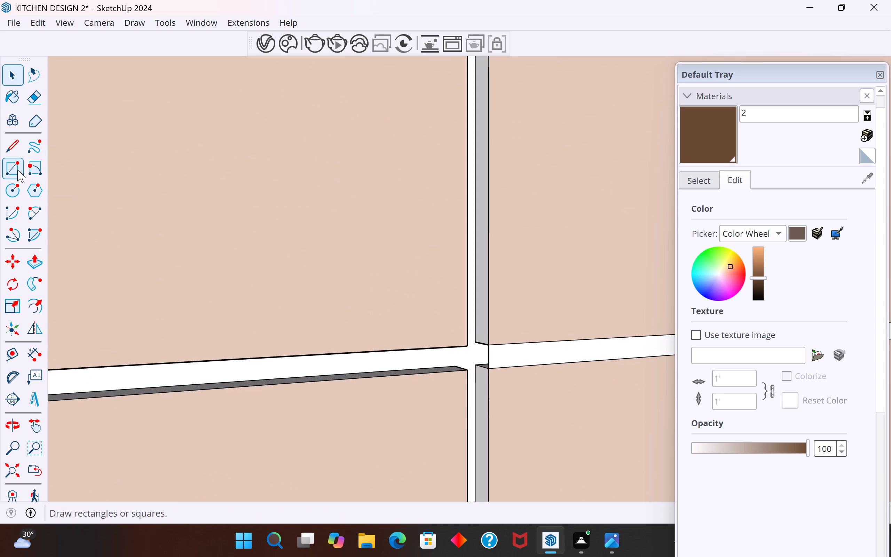
click(17, 170)
click(476, 342)
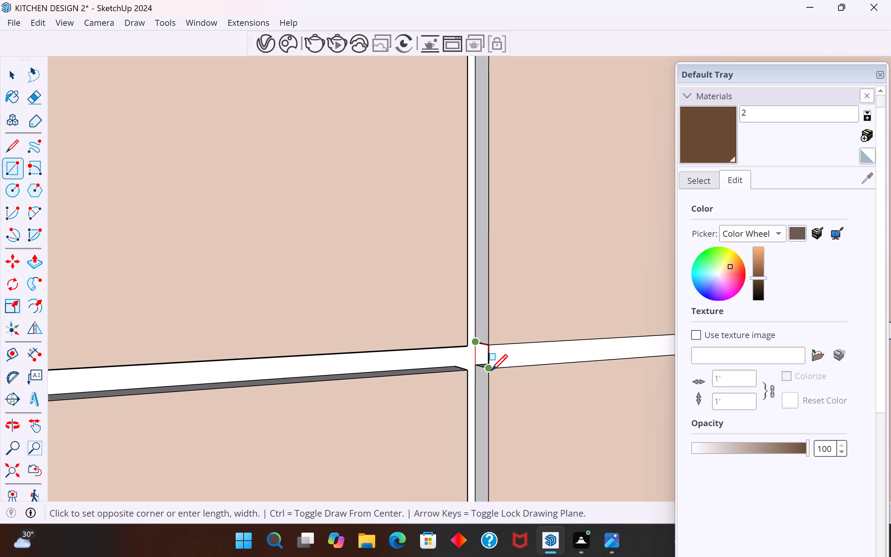
click(491, 370)
scroll(481, 377, down, 16)
scroll(503, 288, down, 5)
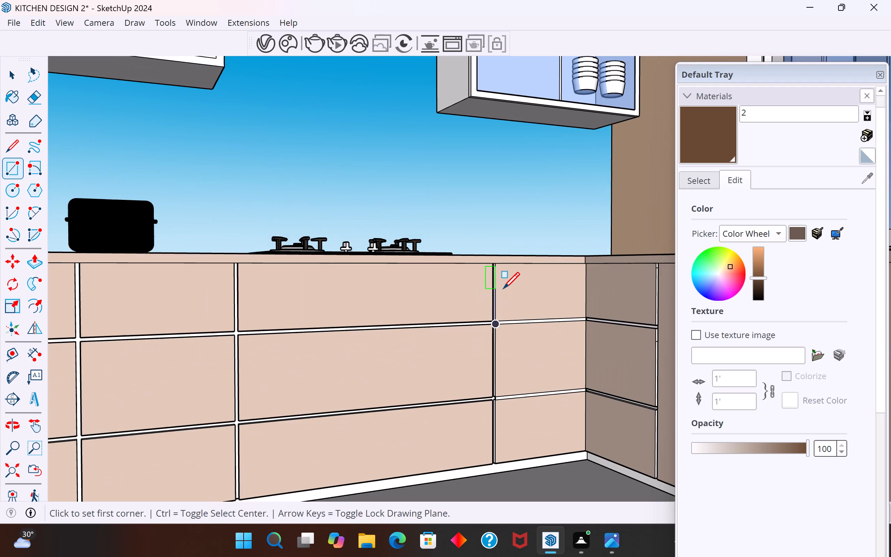
scroll(497, 449, down, 1)
scroll(497, 449, up, 20)
scroll(497, 449, up, 4)
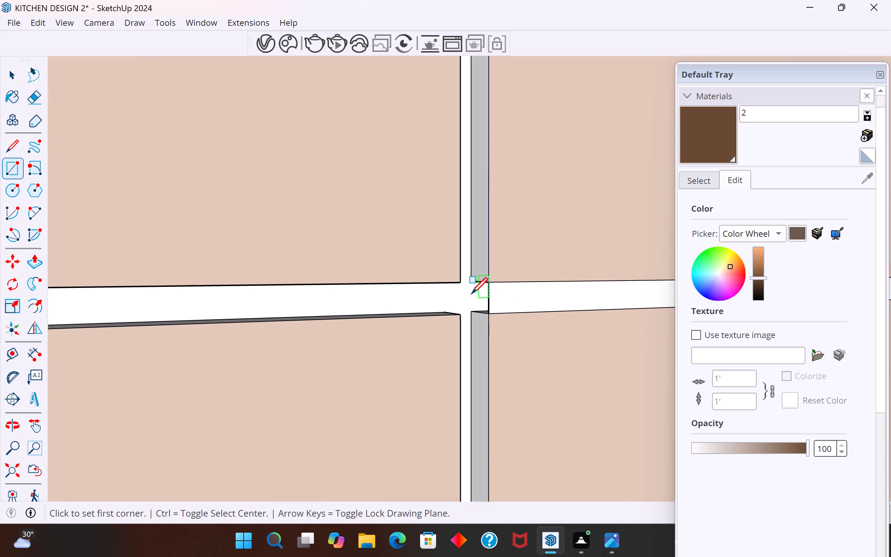
click(471, 283)
click(486, 317)
scroll(462, 383, down, 5)
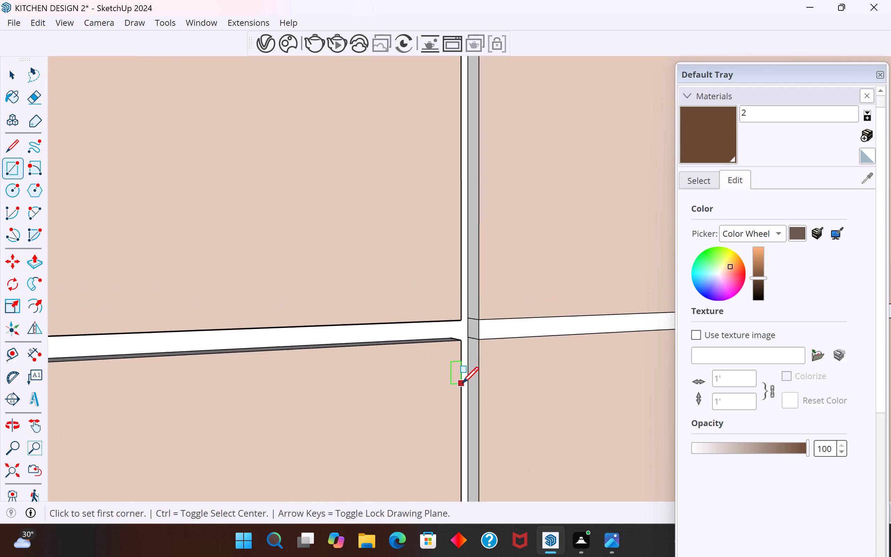
scroll(462, 383, down, 14)
click(7, 73)
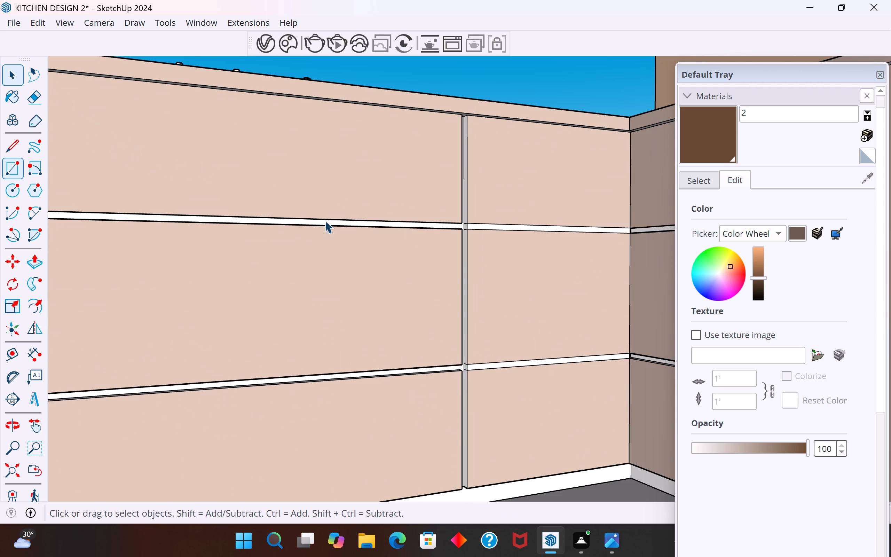
Delete the upper and lower edges of both covered grooves, merging the drawer fronts beside the sink-side corner into one plain panel.
scroll(535, 230, up, 4)
click(557, 223)
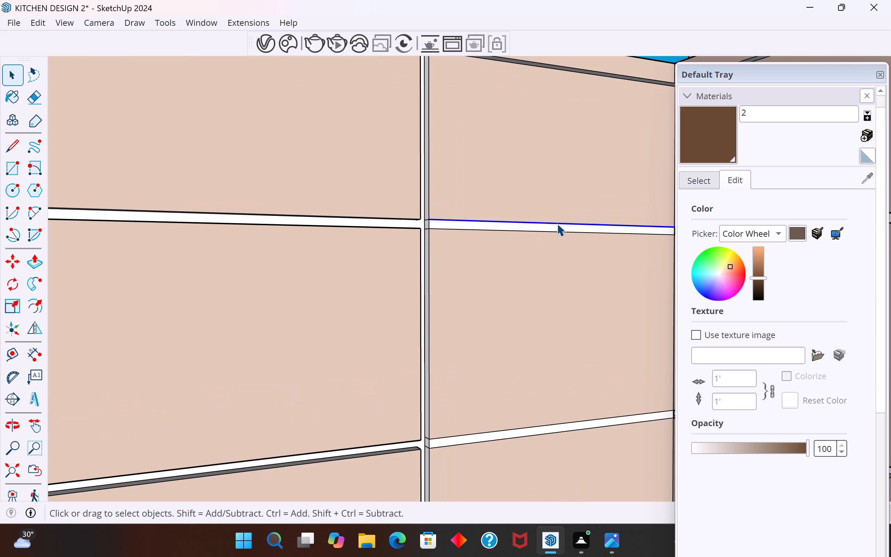
key(Delete)
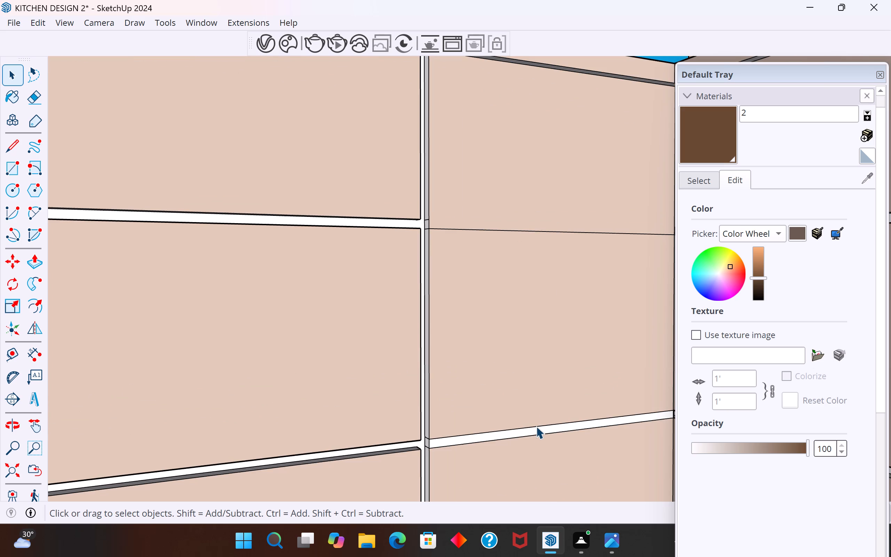
click(537, 426)
key(Delete)
click(540, 435)
key(Delete)
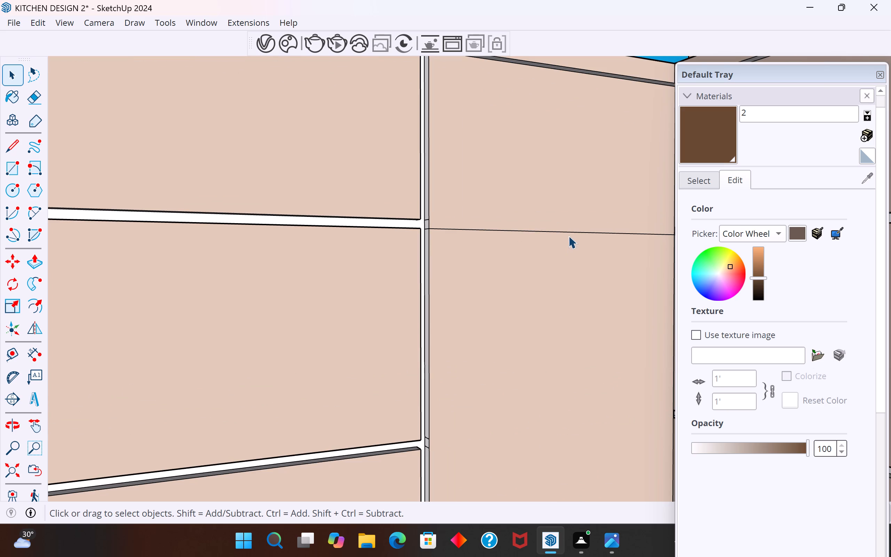
click(569, 231)
key(Delete)
scroll(458, 394, down, 19)
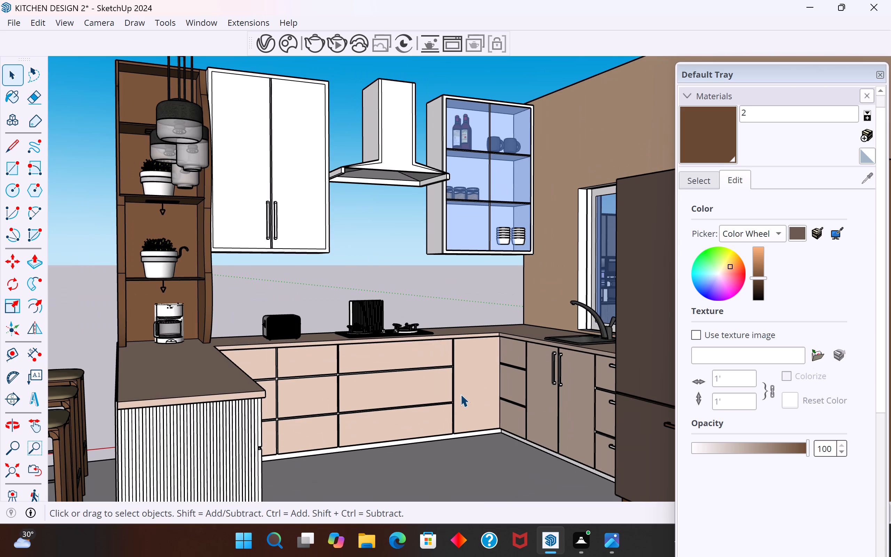
Draw rectangles covering the upper and lower drawer grooves of the second cabinet column from the coffee-maker corner, between its two vertical gaps.
middle_drag(416, 378, 439, 447)
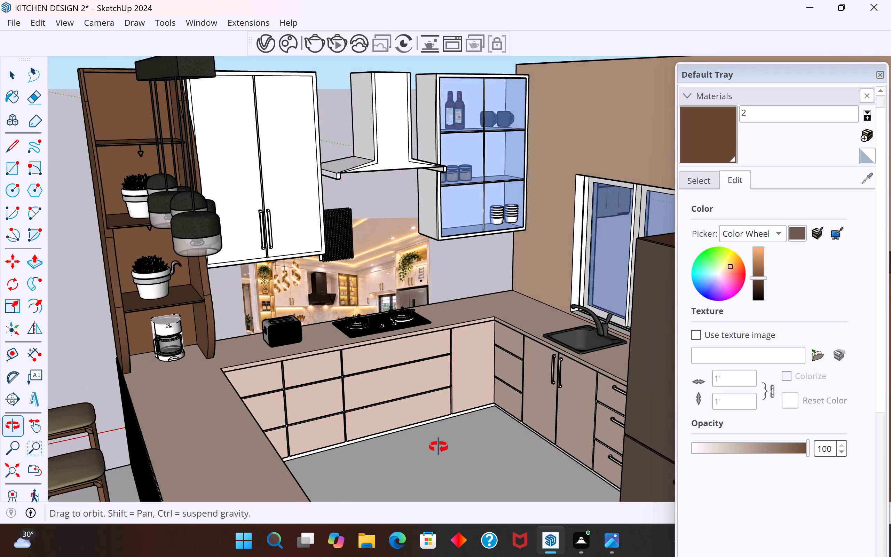
middle_drag(439, 447, 424, 498)
scroll(438, 384, up, 1)
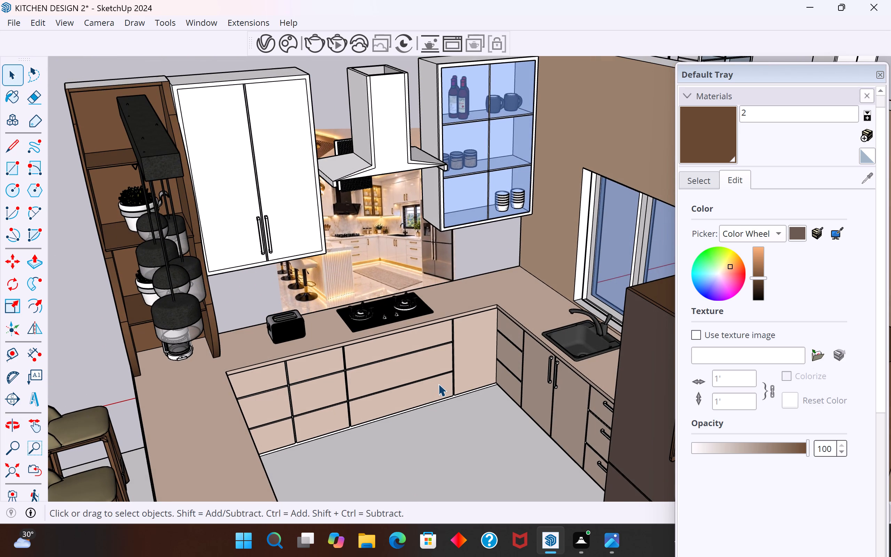
middle_drag(397, 382, 322, 374)
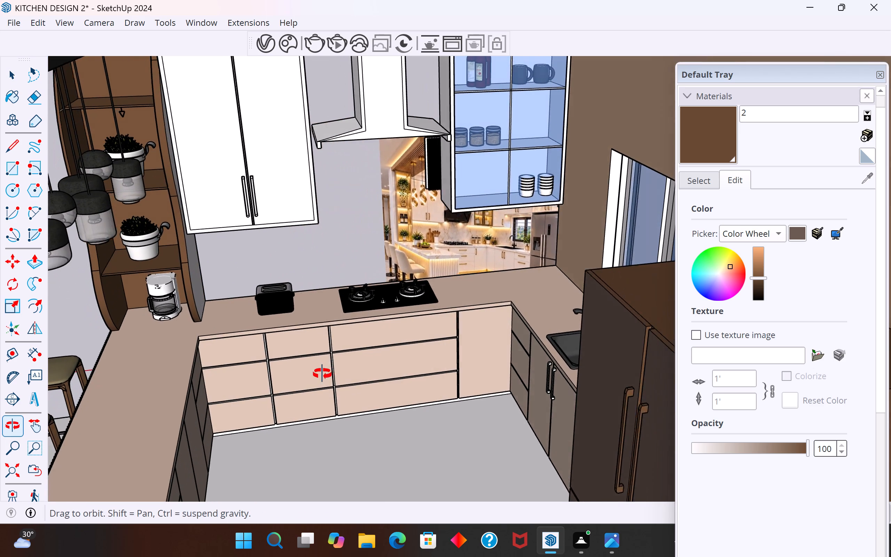
middle_drag(322, 374, 321, 378)
scroll(283, 405, up, 8)
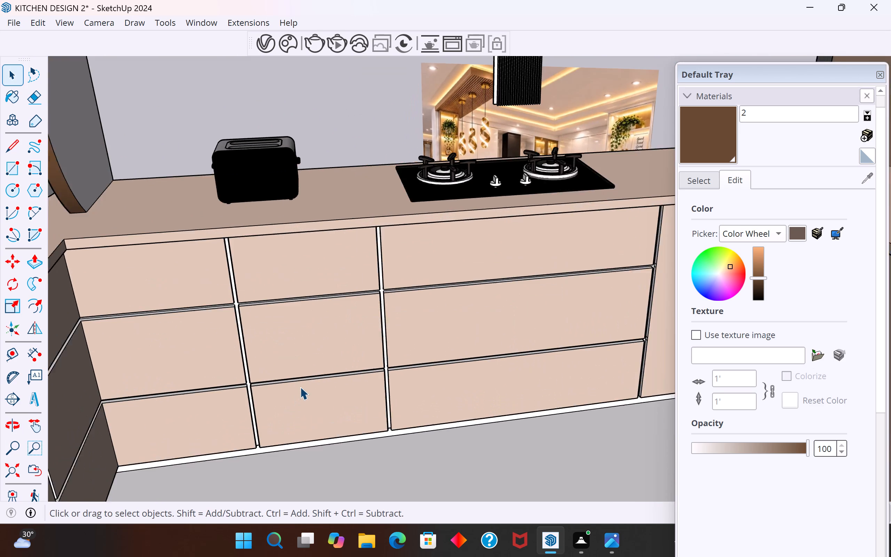
scroll(300, 387, up, 4)
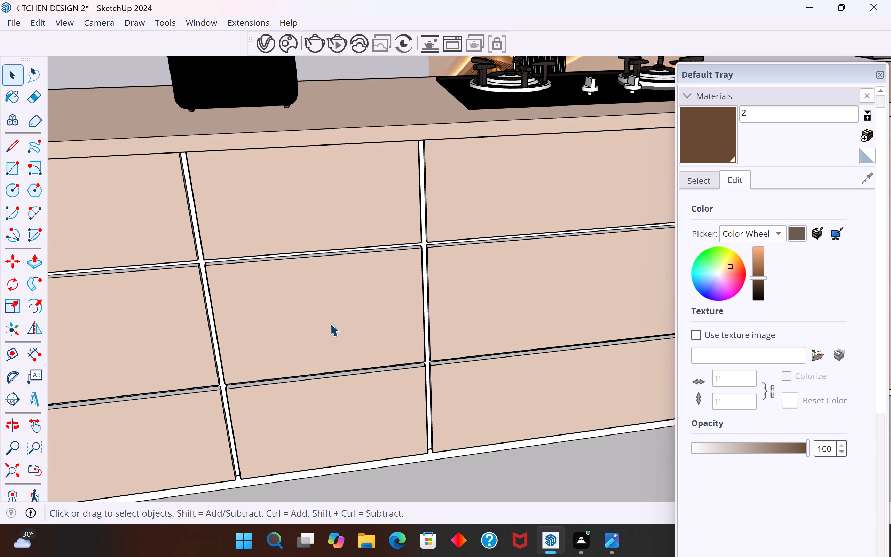
click(11, 176)
scroll(275, 271, up, 2)
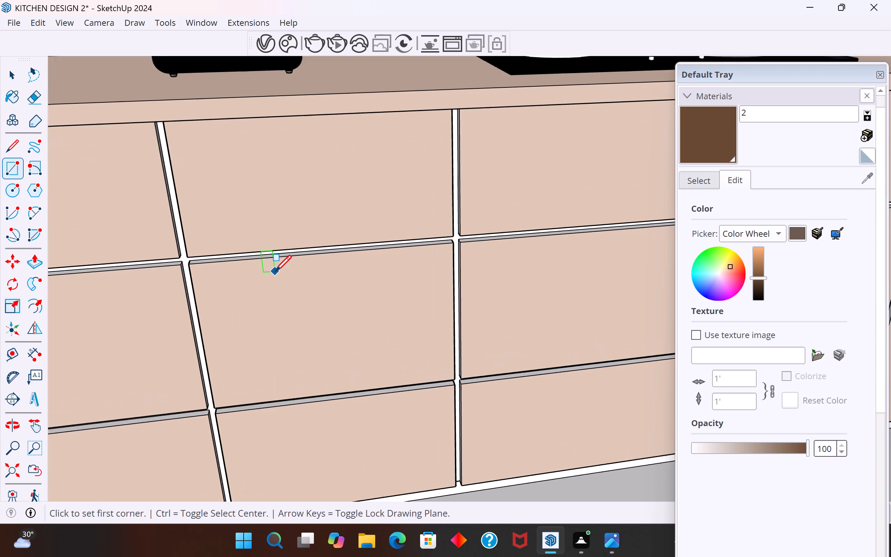
scroll(275, 271, up, 1)
click(179, 252)
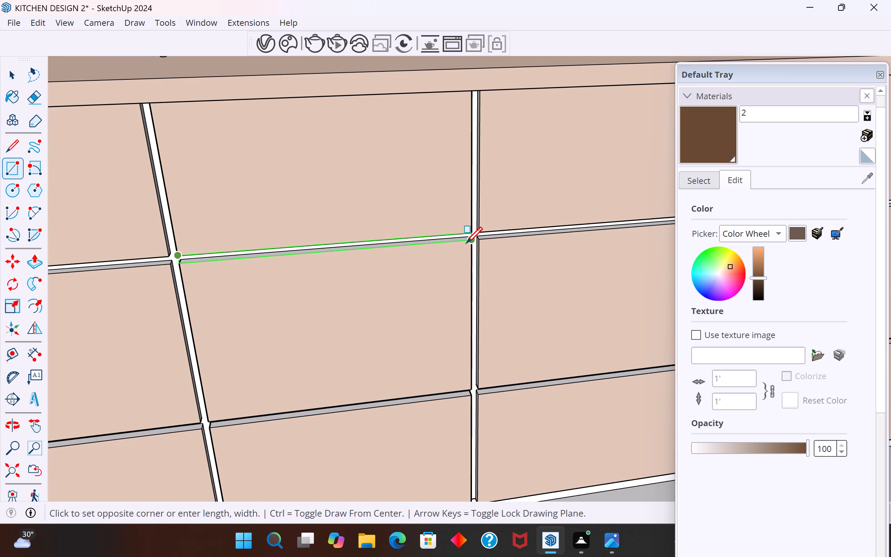
click(470, 242)
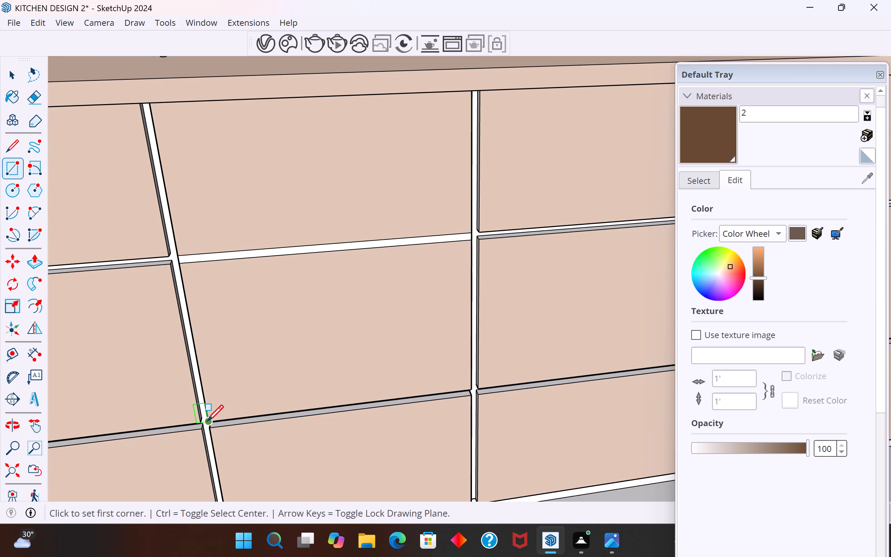
click(207, 421)
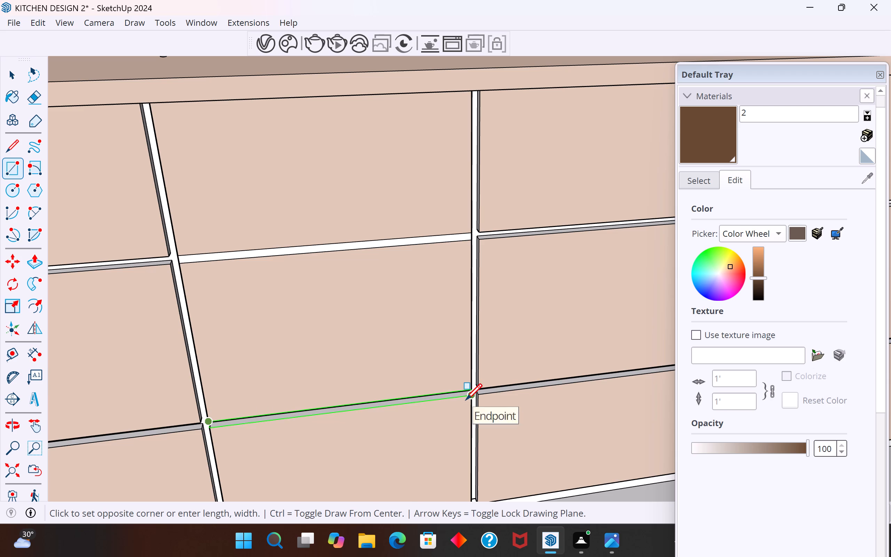
click(466, 400)
Draw rectangles covering the upper and lower drawer grooves of the column beside the coffee-maker corner, up to the first vertical gap.
scroll(605, 308, down, 5)
middle_drag(153, 299, 131, 184)
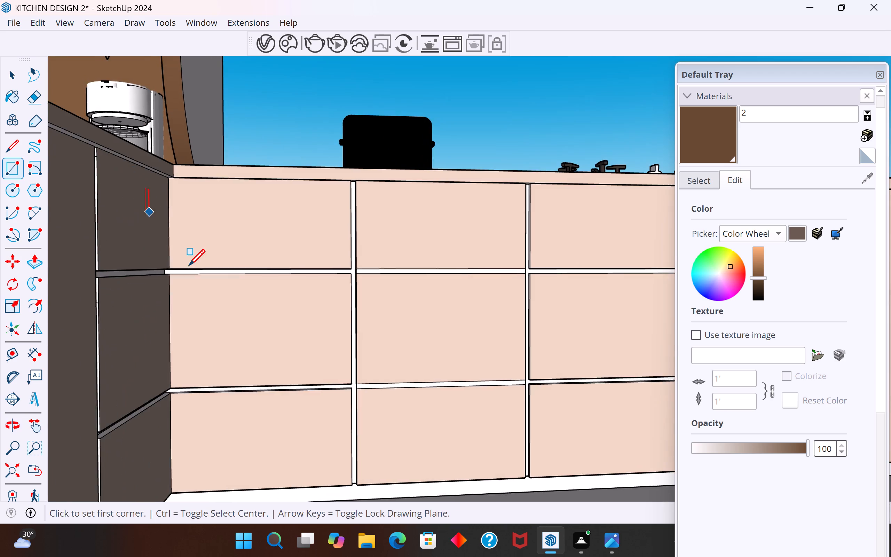
scroll(189, 265, up, 4)
click(158, 268)
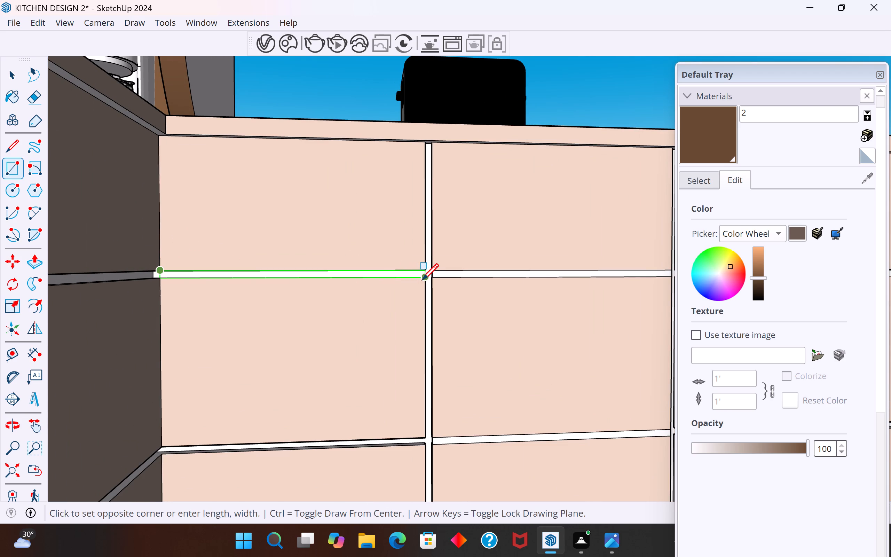
click(424, 279)
click(166, 443)
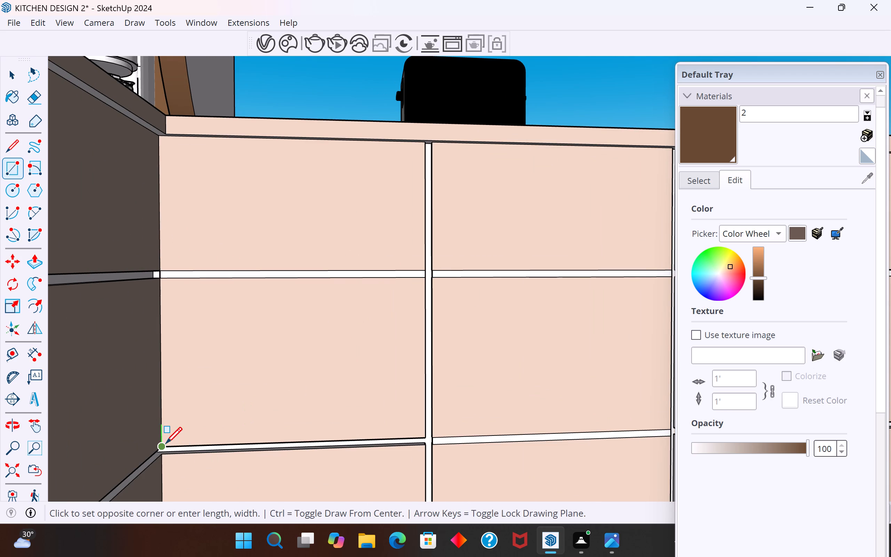
click(423, 448)
Erase the horizontal edges of the covered grooves in the two columns nearest the coffee-maker corner, leaving each as one plain panel.
scroll(454, 346, down, 5)
middle_drag(466, 359, 447, 380)
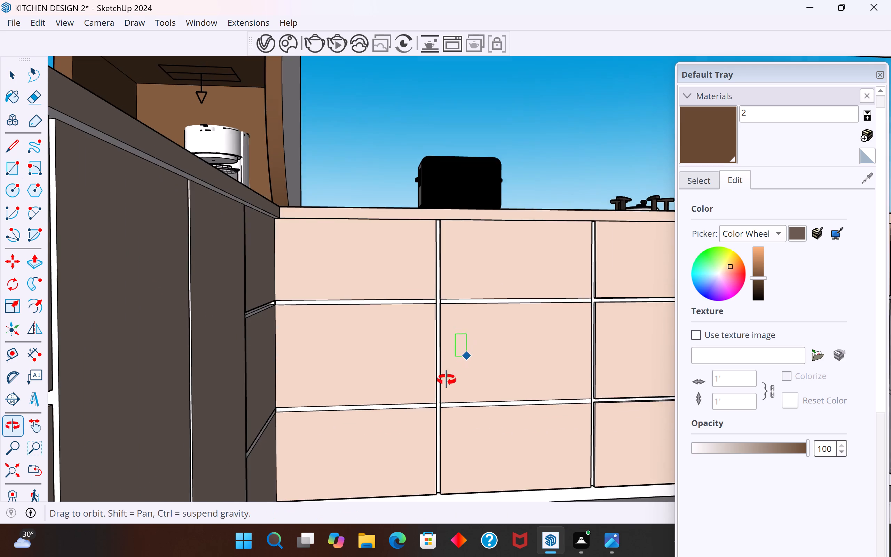
middle_drag(447, 380, 419, 418)
click(20, 69)
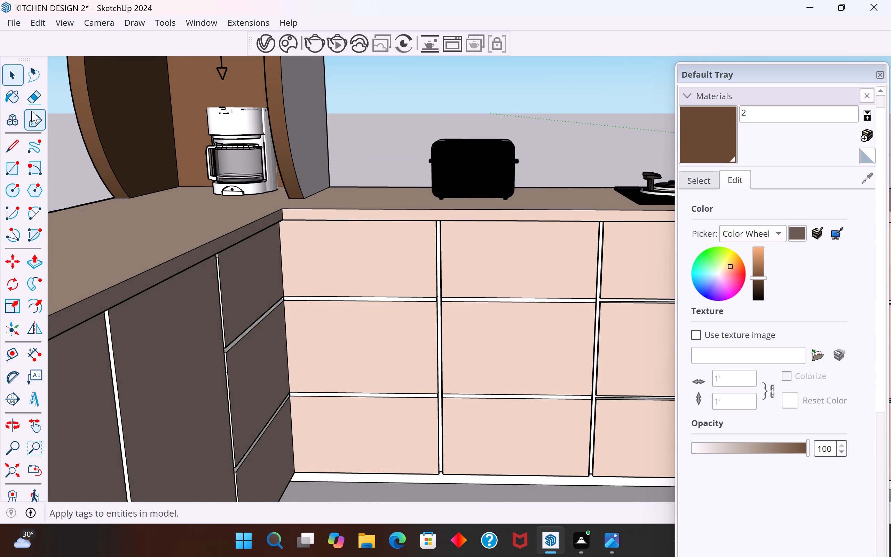
click(34, 97)
drag(360, 268, 370, 434)
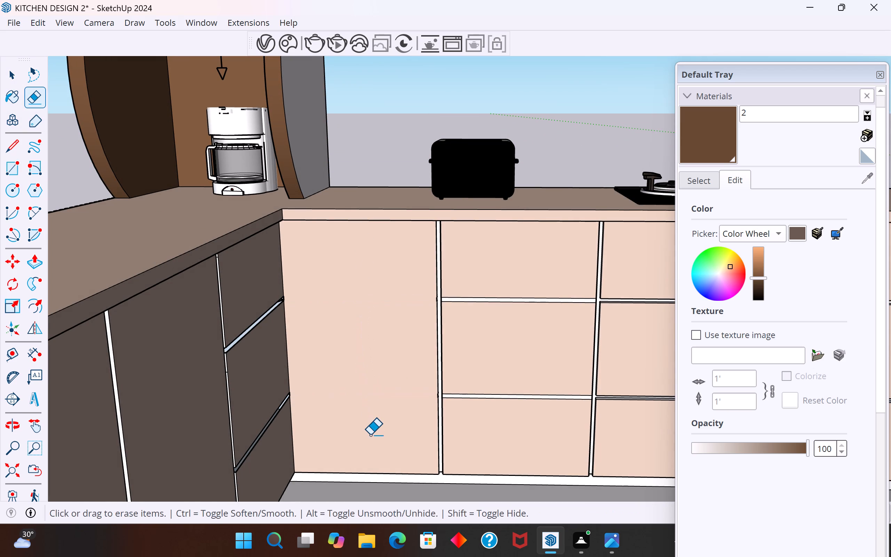
drag(530, 265, 537, 422)
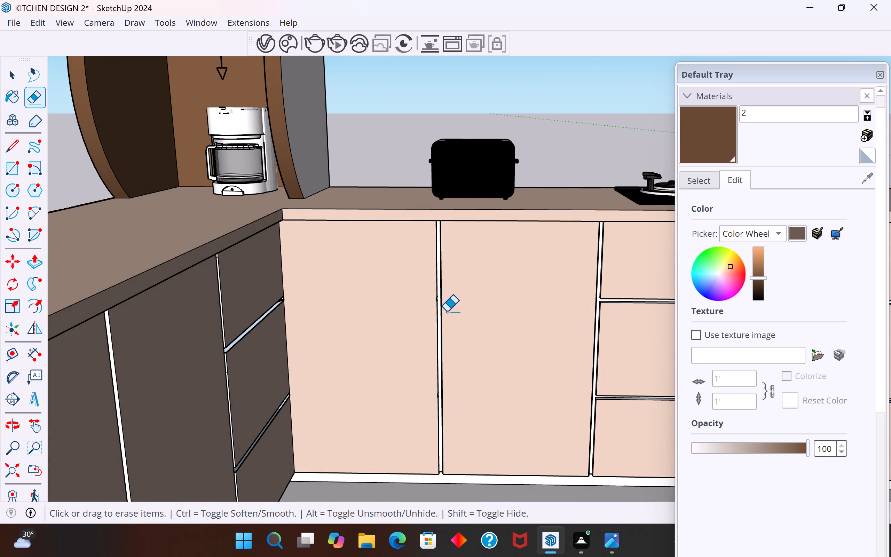
Draw a small rectangle closing the upper notch in the side wall of the vertical gap between the two plain panels.
scroll(440, 294, up, 13)
middle_drag(405, 331, 276, 313)
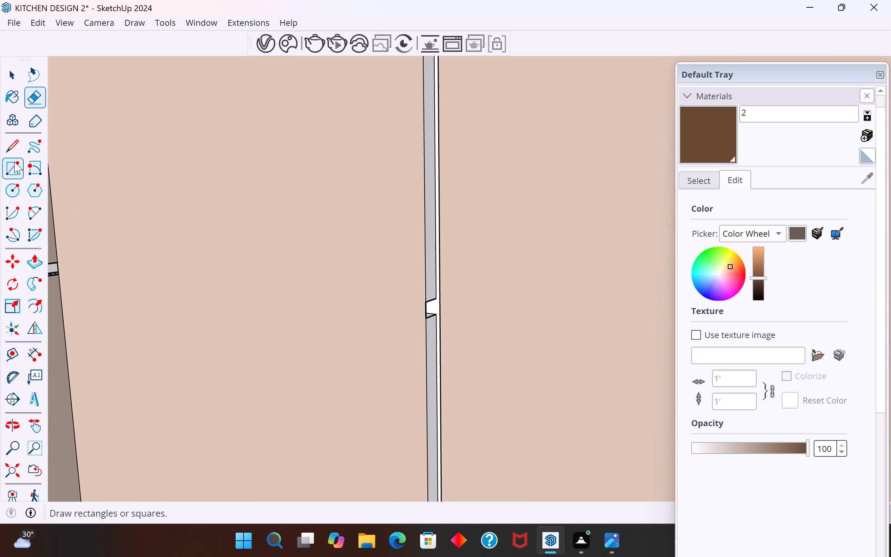
click(14, 162)
scroll(400, 336, up, 5)
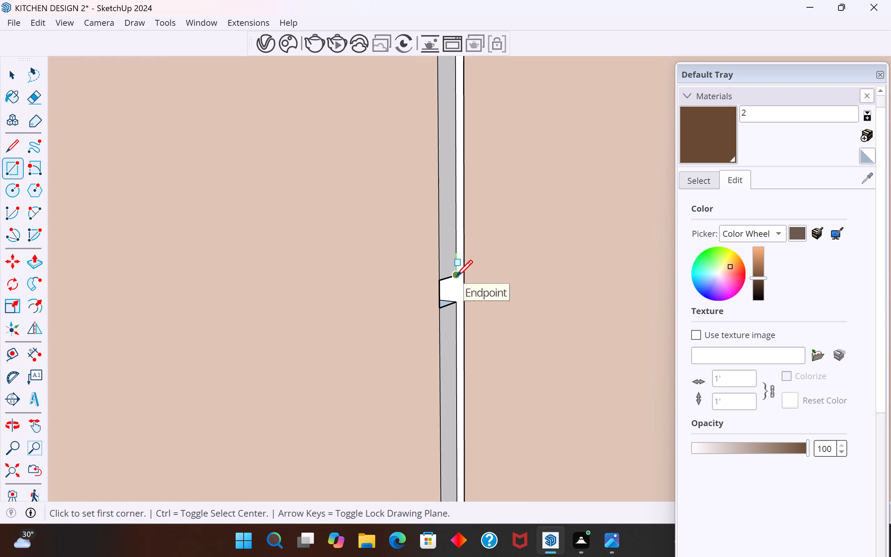
click(456, 276)
click(440, 313)
scroll(390, 324, down, 11)
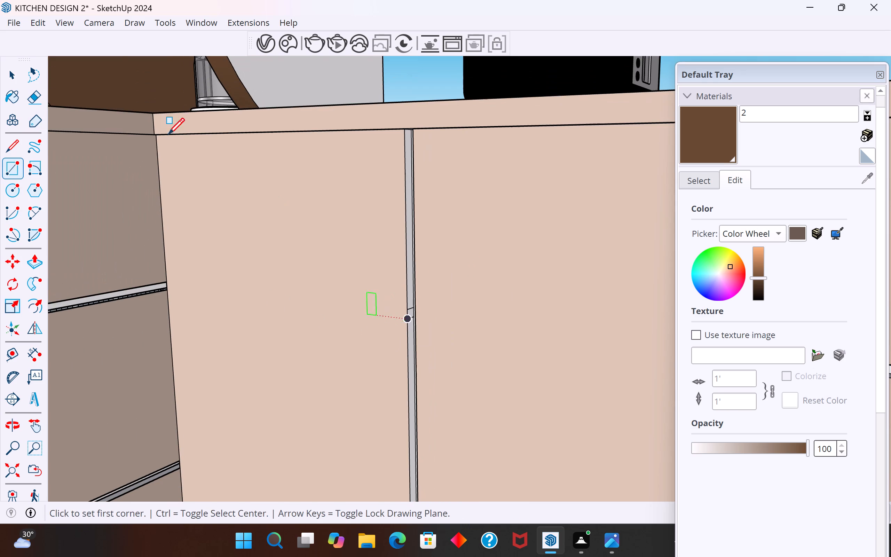
click(13, 74)
scroll(336, 169, down, 5)
scroll(396, 408, up, 6)
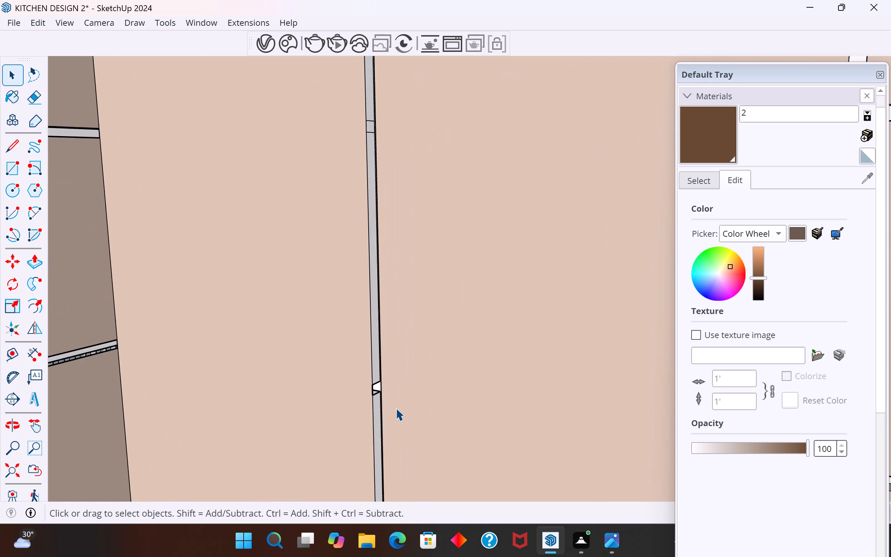
Draw a small rectangle closing the lower notch in the same side wall of the vertical gap between the two plain panels.
scroll(396, 408, up, 7)
click(14, 165)
scroll(442, 461, up, 4)
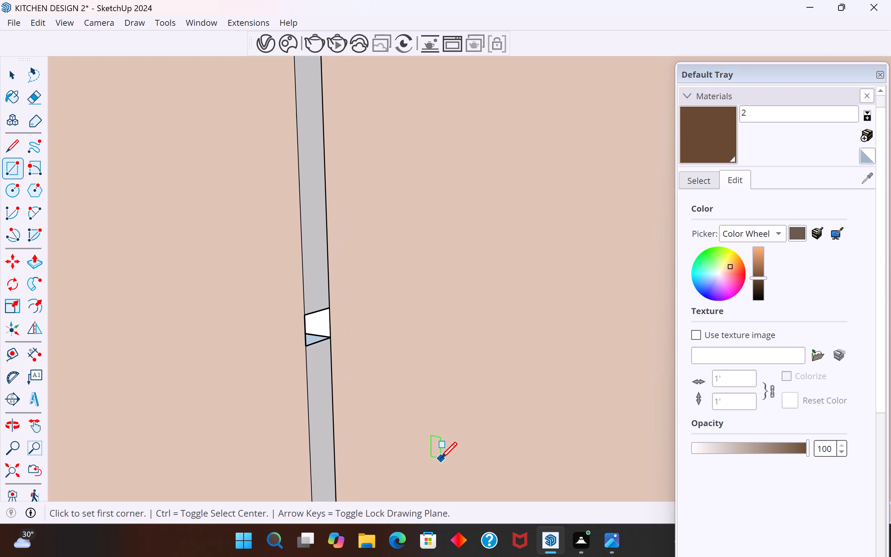
middle_drag(340, 351, 382, 331)
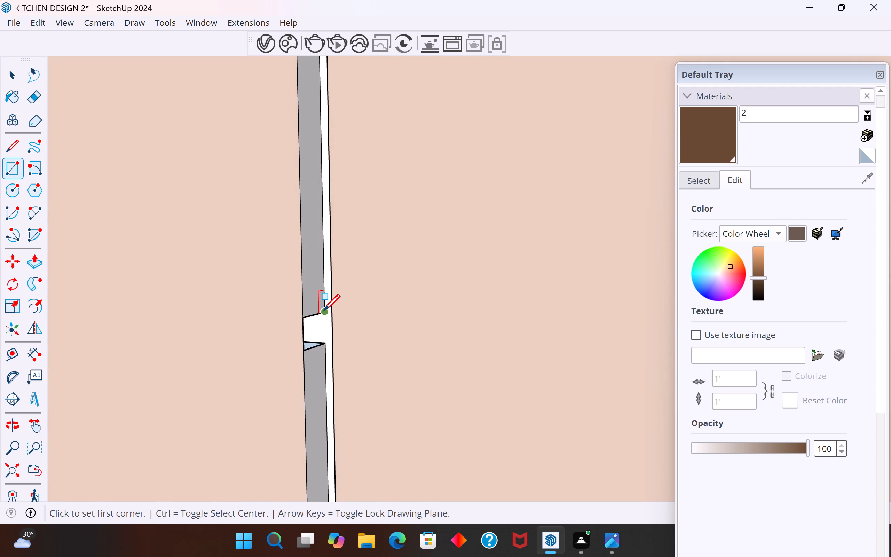
click(324, 310)
click(302, 354)
scroll(462, 337, down, 4)
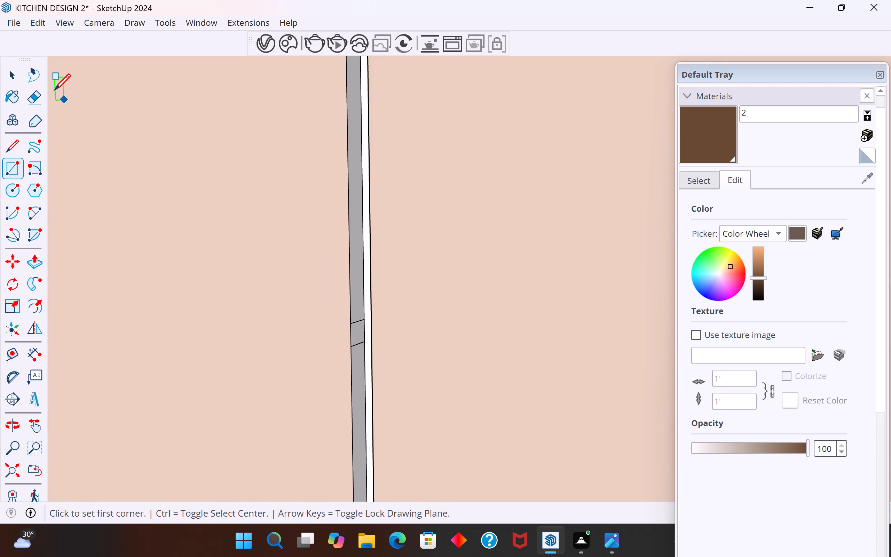
Erase the leftover edges of both closed notches in that side wall so it becomes one continuous face.
click(17, 77)
click(40, 98)
scroll(333, 338, up, 2)
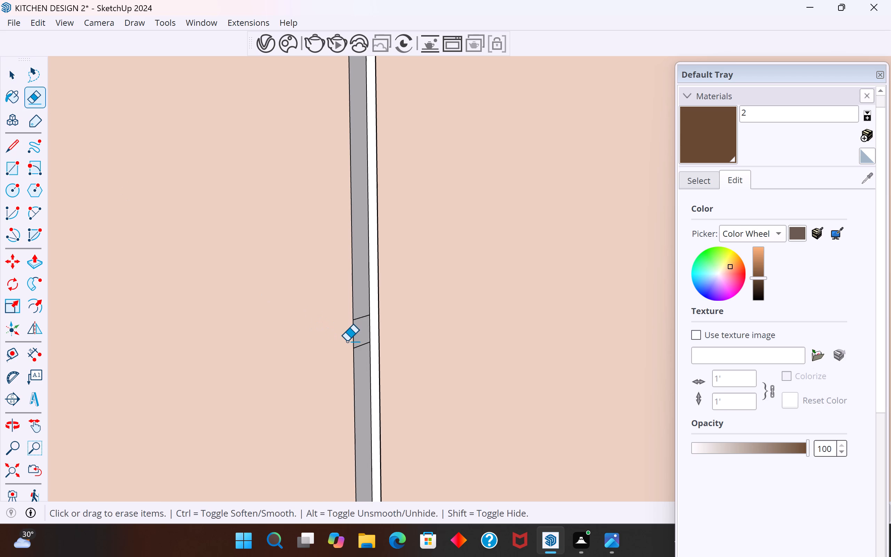
scroll(347, 341, up, 2)
drag(366, 364, 365, 337)
click(365, 315)
drag(366, 307, 368, 322)
scroll(365, 441, down, 16)
scroll(376, 152, up, 5)
scroll(329, 285, up, 13)
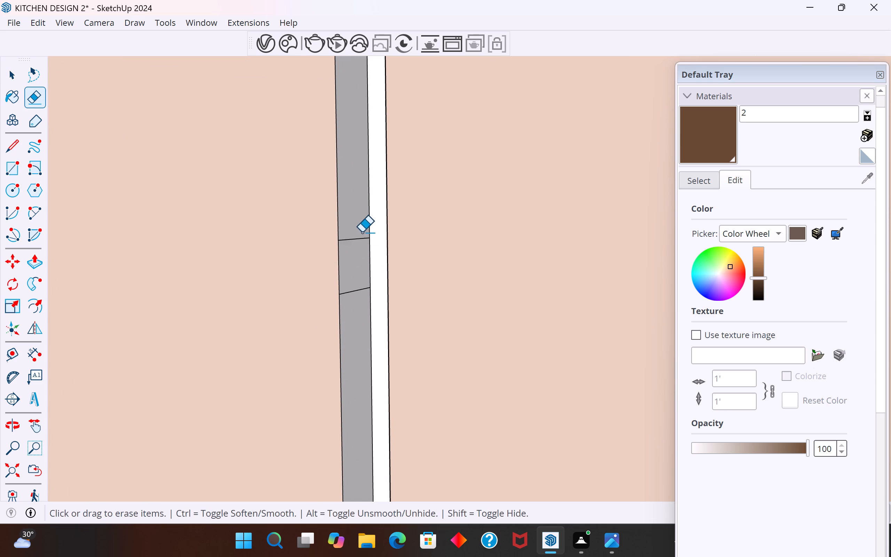
drag(358, 230, 358, 309)
scroll(382, 301, down, 14)
Draw small rectangles closing the upper and lower notches in the opposite side wall of the gap between the two plain panels.
middle_drag(446, 319, 528, 321)
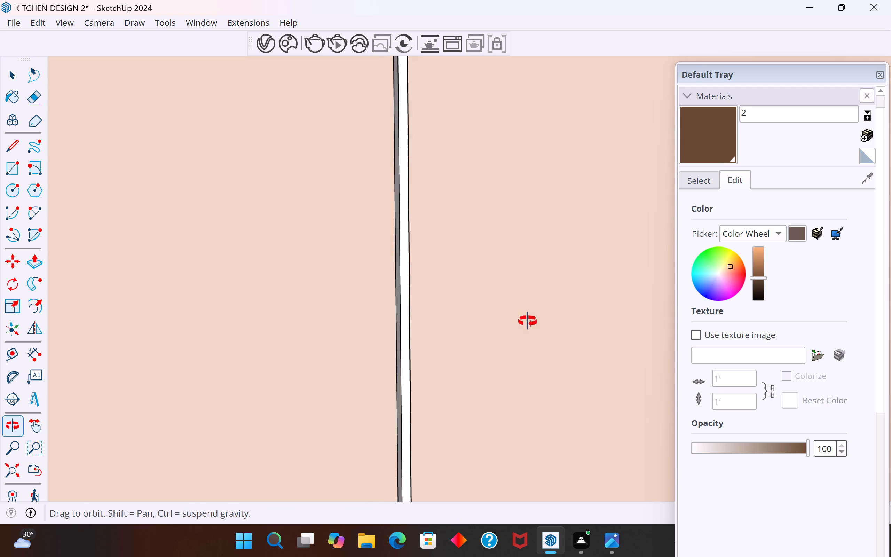
middle_drag(528, 321, 669, 378)
click(21, 167)
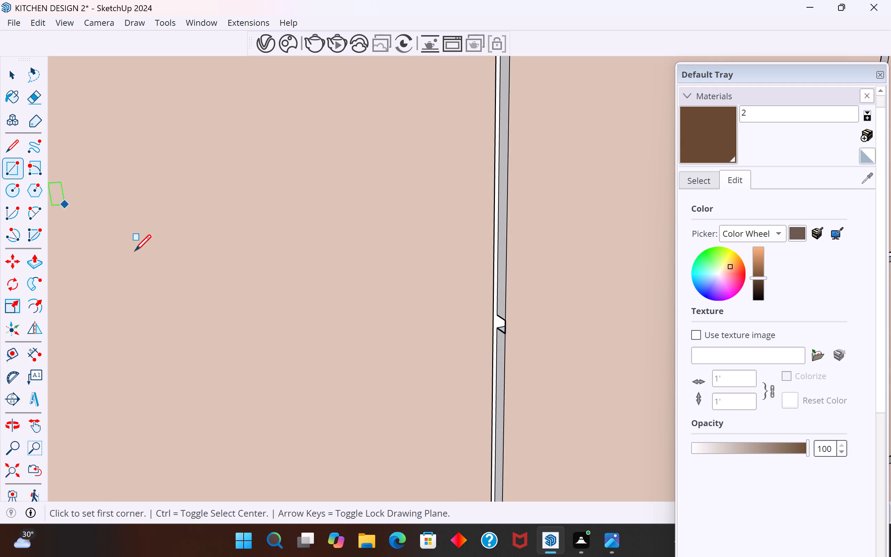
scroll(493, 390, up, 4)
click(497, 274)
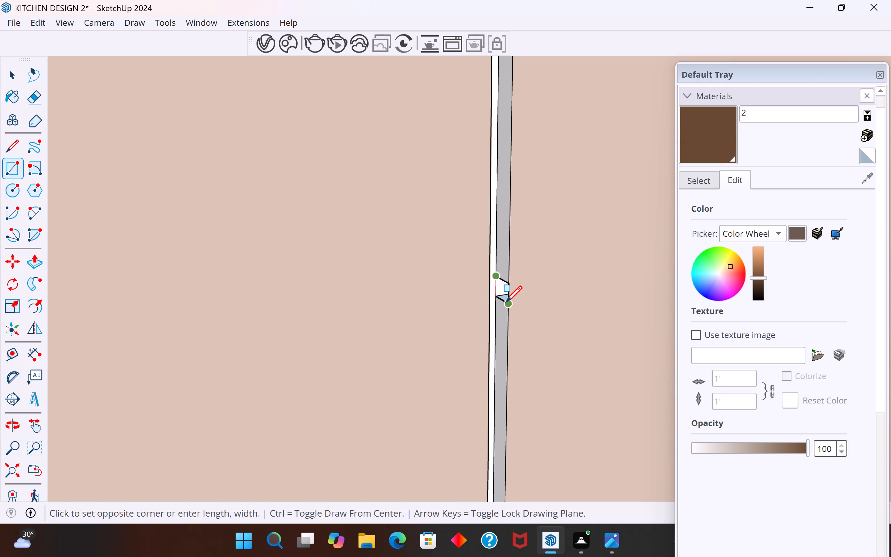
click(506, 302)
scroll(455, 202, down, 11)
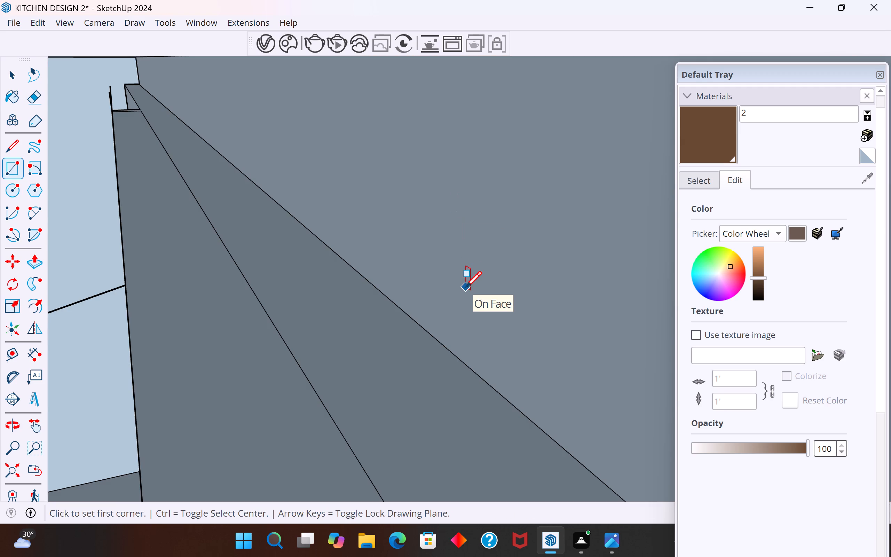
scroll(465, 287, up, 20)
scroll(465, 287, up, 5)
scroll(513, 283, up, 5)
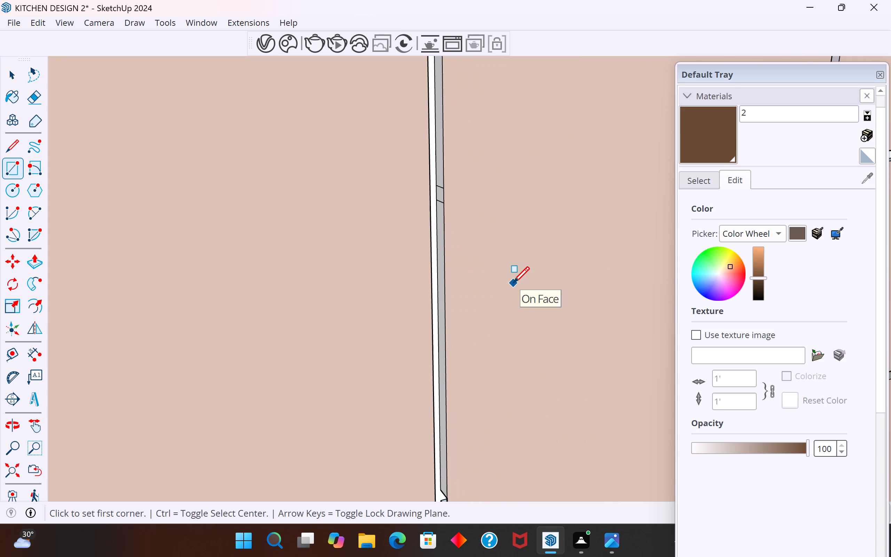
scroll(499, 126, down, 3)
scroll(443, 452, up, 9)
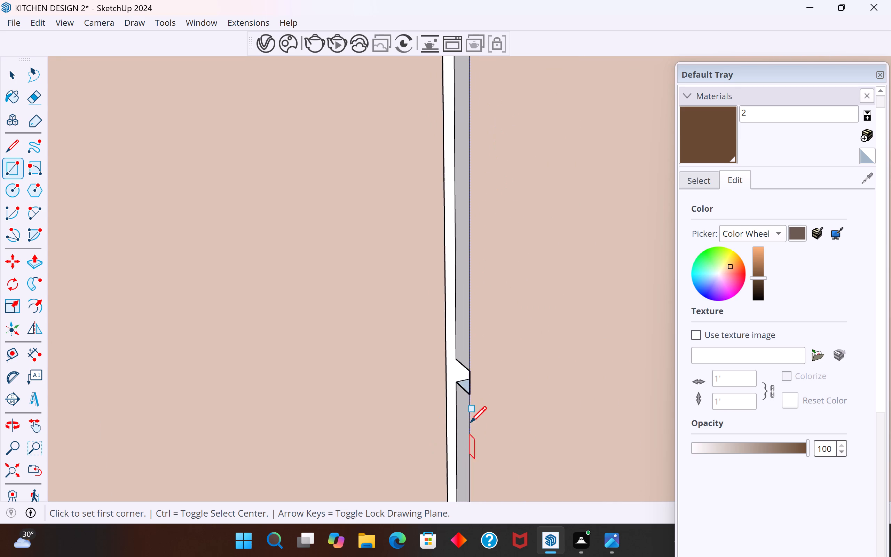
scroll(470, 422, up, 8)
click(439, 285)
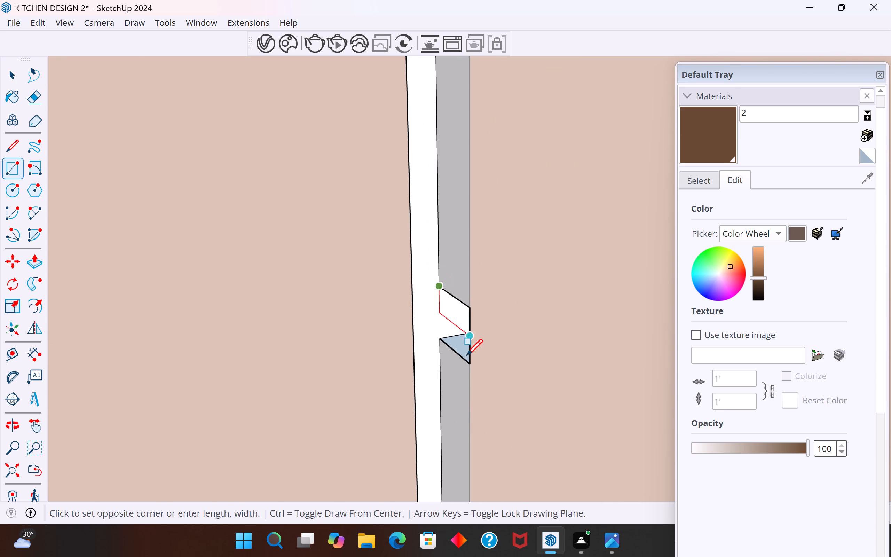
click(468, 363)
Erase the leftover edges of the lower and upper closed notches in the opposite side wall of the gap.
click(12, 72)
click(36, 92)
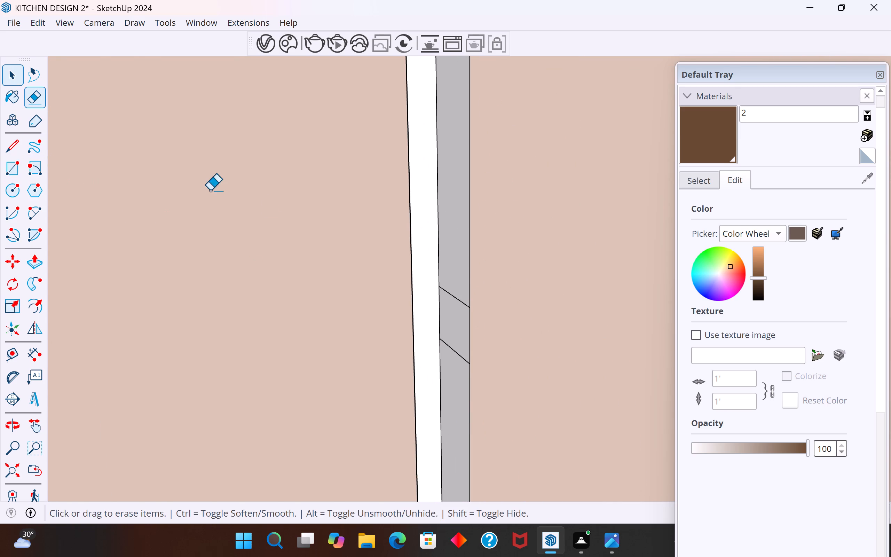
drag(461, 283, 459, 398)
scroll(420, 484, down, 6)
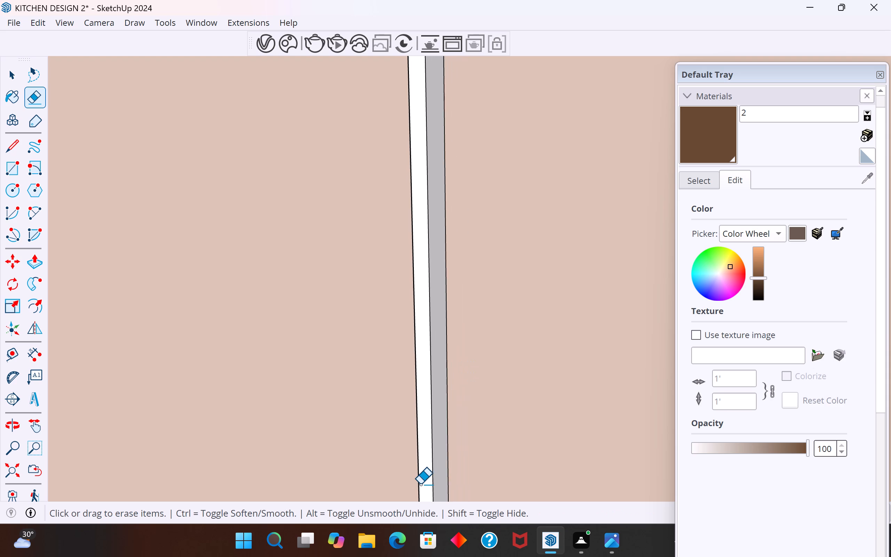
scroll(420, 484, down, 14)
scroll(421, 245, up, 13)
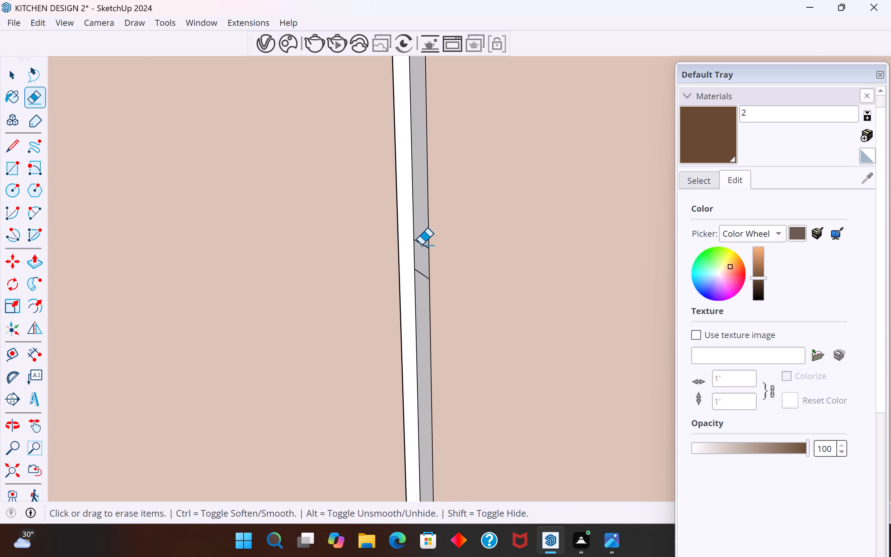
scroll(421, 245, up, 6)
drag(421, 233, 428, 339)
scroll(427, 394, down, 12)
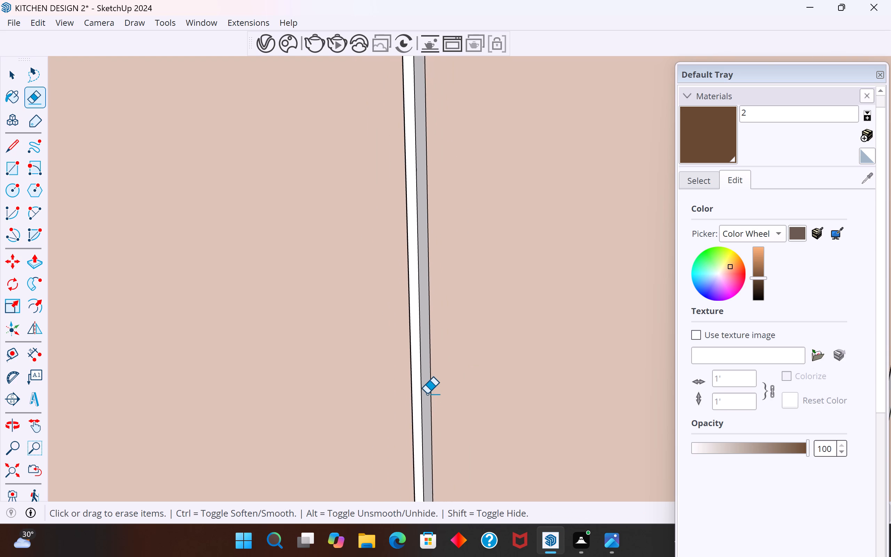
Examine the base cabinets around the kitchen, including the plain panels, the sink run and the drawers beside the fridge.
scroll(427, 394, down, 10)
scroll(434, 353, down, 12)
middle_drag(500, 380, 491, 382)
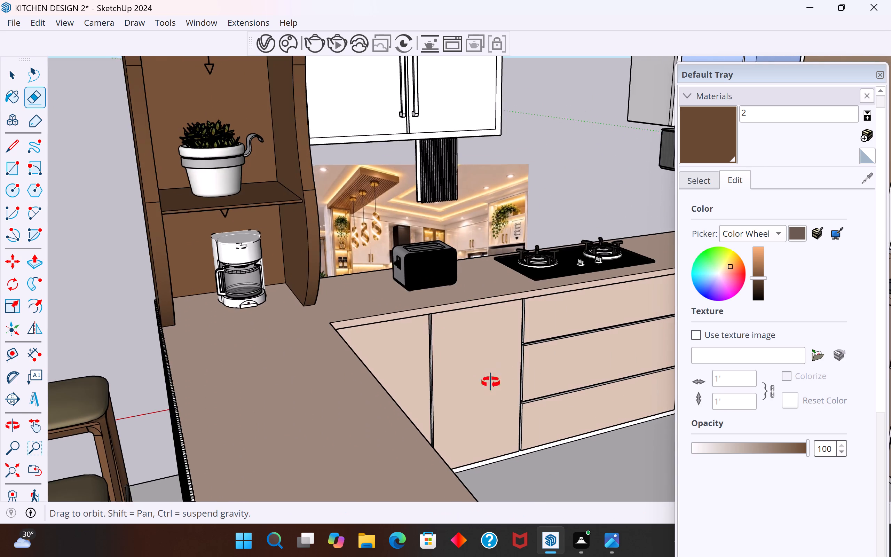
middle_drag(491, 382, 248, 360)
scroll(393, 367, down, 1)
middle_drag(287, 376, 472, 395)
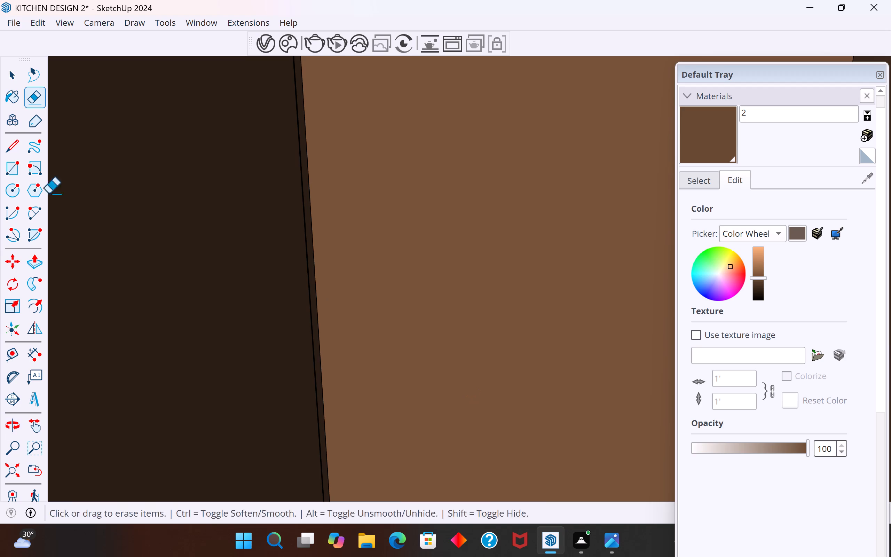
click(19, 85)
scroll(353, 292, down, 20)
scroll(353, 292, down, 3)
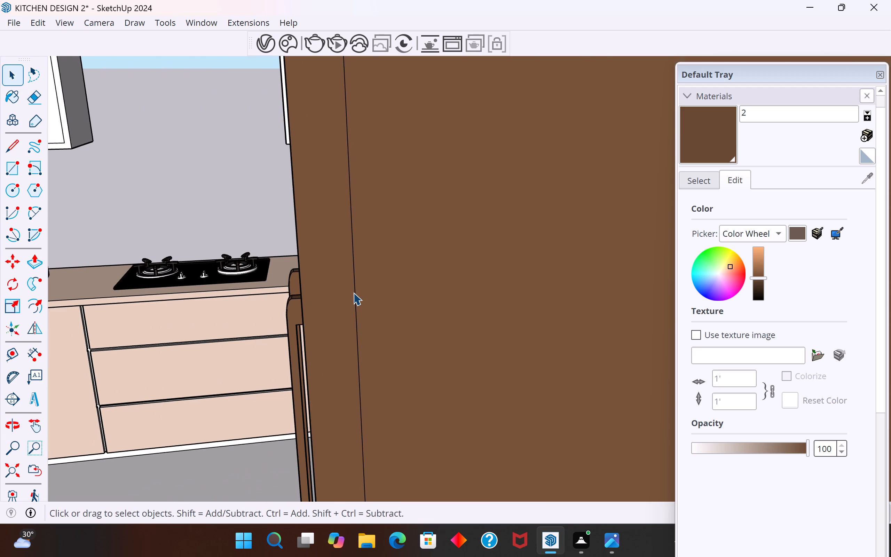
scroll(353, 292, down, 19)
scroll(205, 330, down, 6)
scroll(552, 258, down, 4)
scroll(305, 329, up, 13)
middle_drag(390, 295, 509, 306)
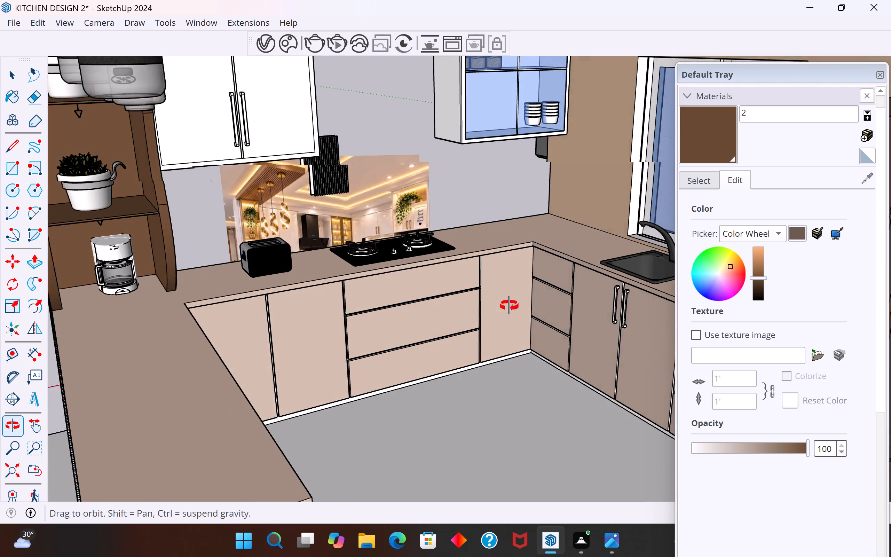
middle_drag(509, 306, 563, 325)
scroll(369, 346, down, 5)
middle_drag(577, 423, 678, 429)
scroll(551, 301, up, 19)
scroll(417, 327, down, 5)
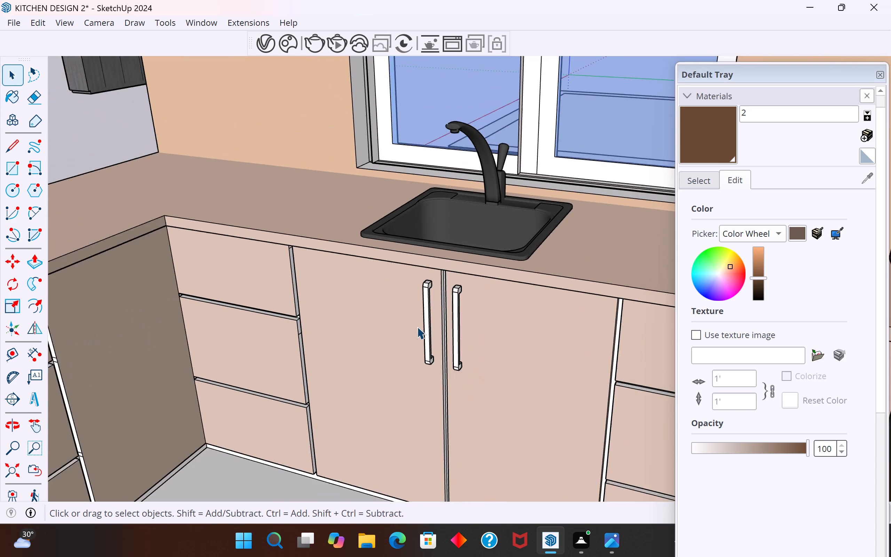
scroll(417, 327, down, 12)
middle_drag(485, 389, 539, 390)
scroll(541, 386, up, 1)
scroll(419, 342, down, 6)
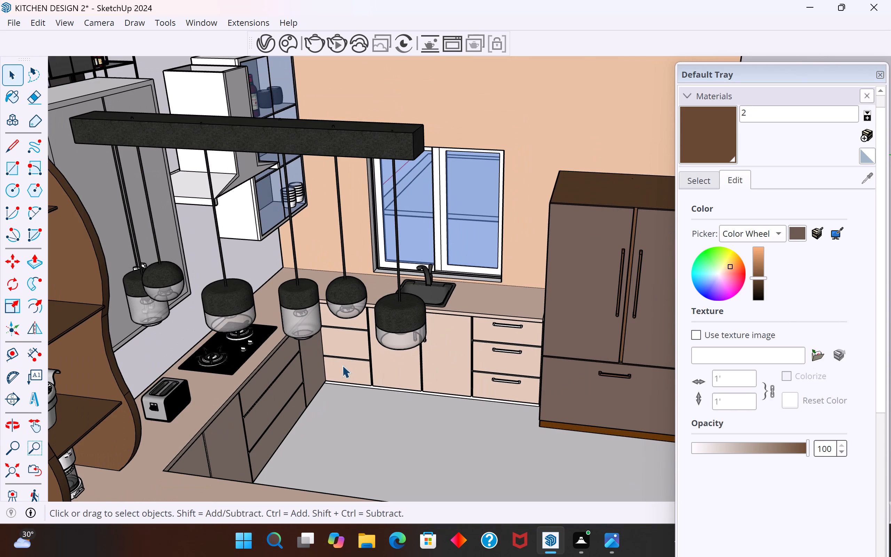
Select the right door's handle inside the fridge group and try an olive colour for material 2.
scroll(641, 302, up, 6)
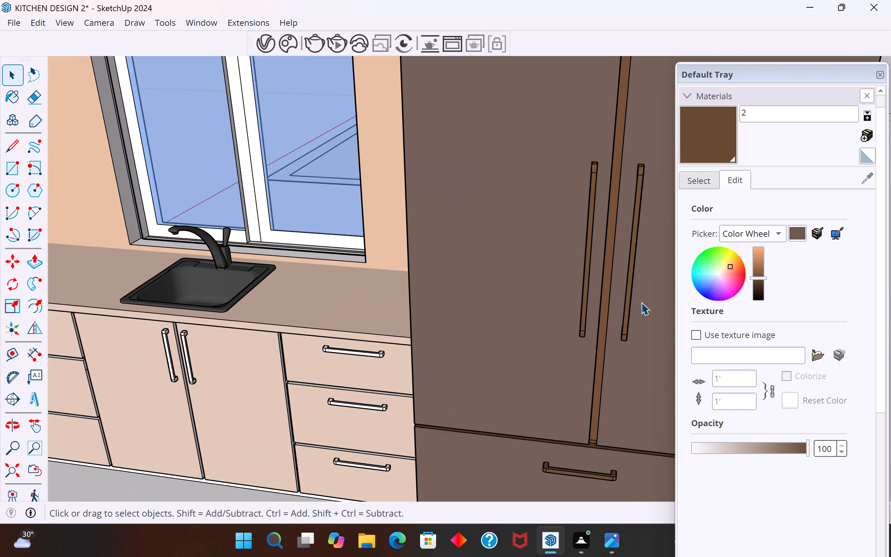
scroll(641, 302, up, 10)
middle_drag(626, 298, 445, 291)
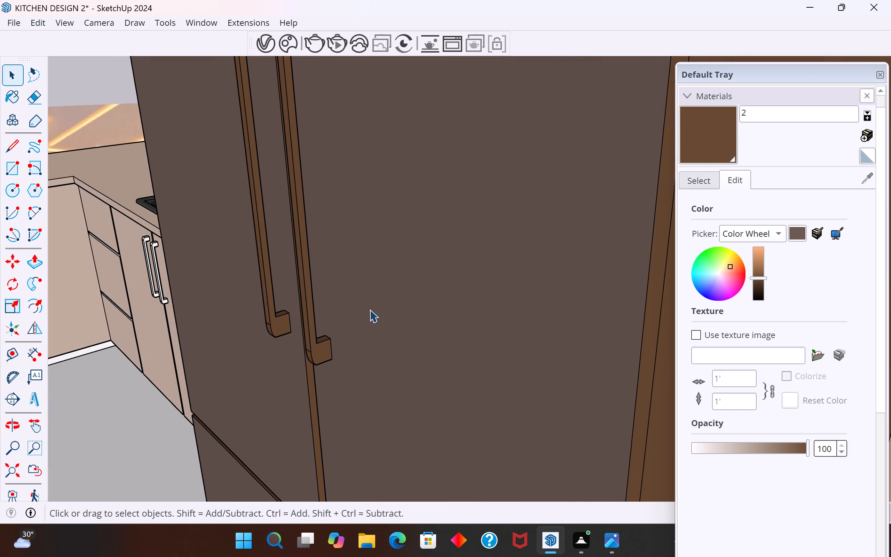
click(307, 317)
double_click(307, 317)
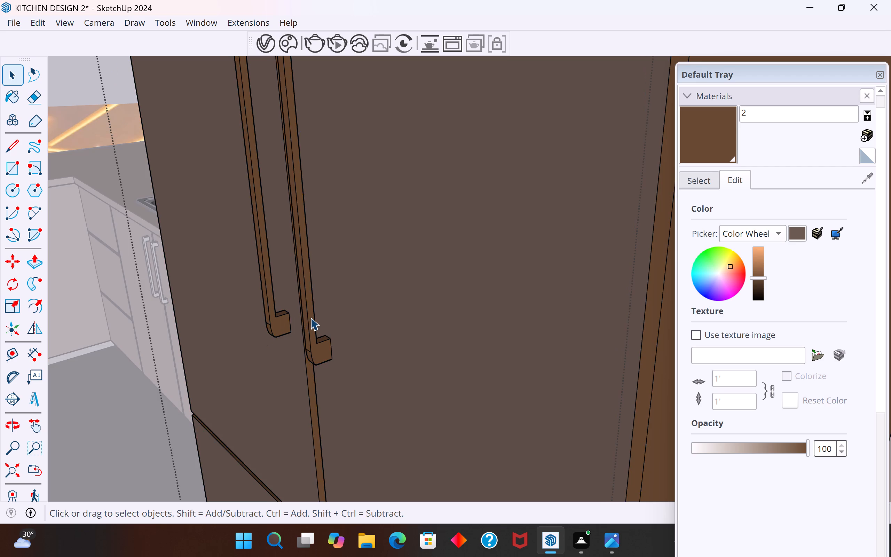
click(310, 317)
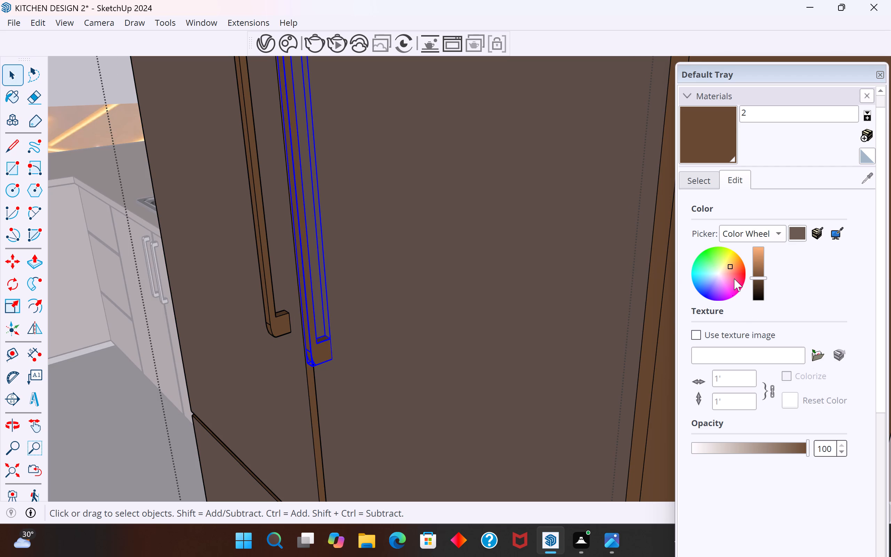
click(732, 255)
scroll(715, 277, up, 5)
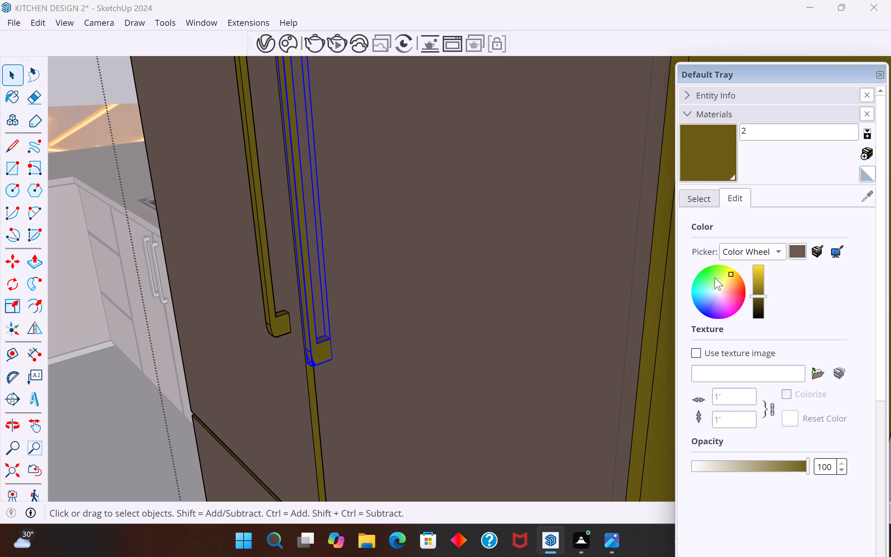
Switch the colour picker to RGB and reset material 2 to the stored grey-brown, RGB 107, 90, 81.
click(774, 251)
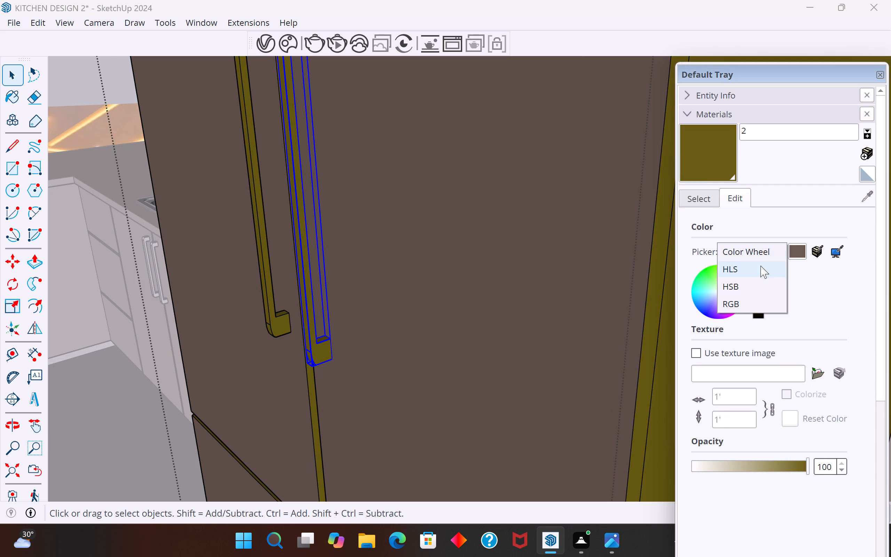
click(757, 266)
click(781, 251)
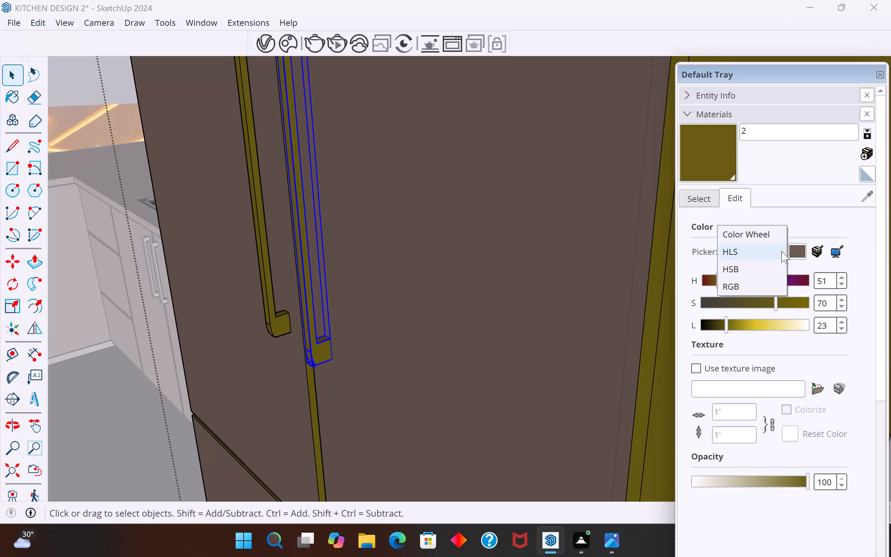
click(767, 267)
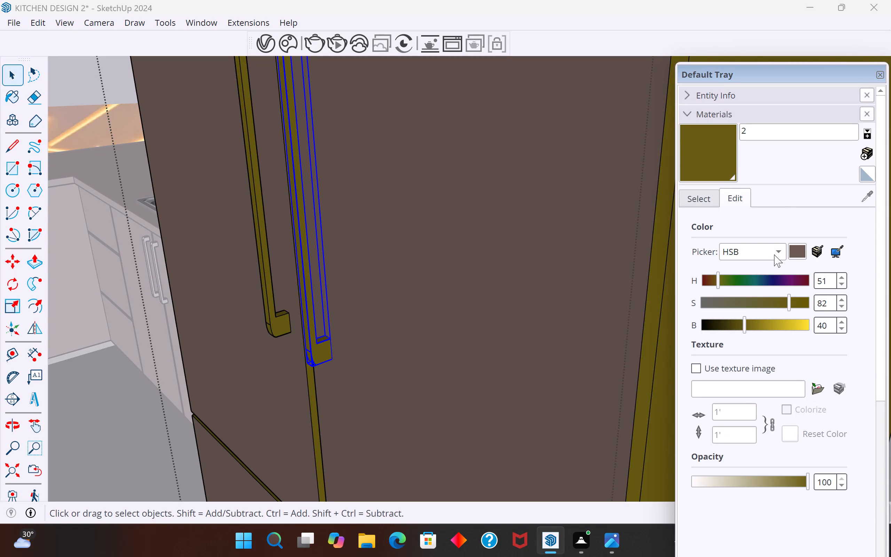
click(778, 252)
click(774, 270)
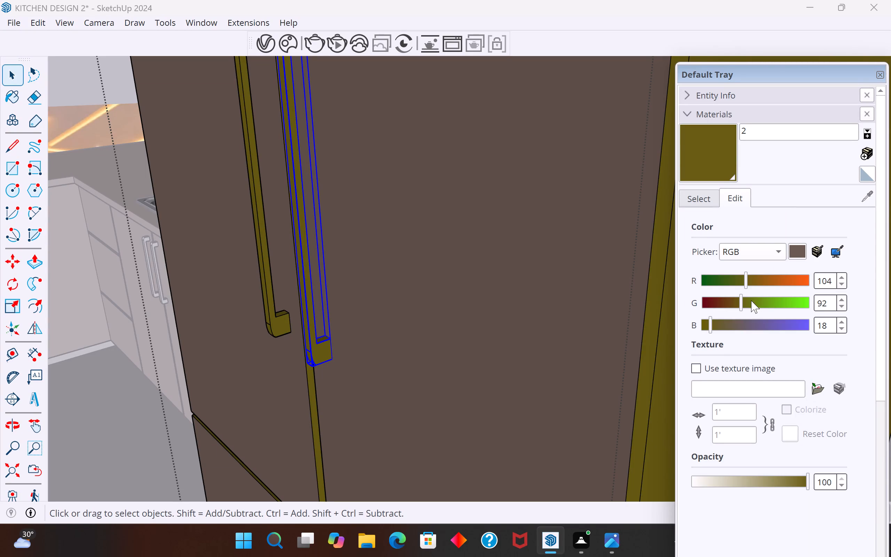
click(801, 249)
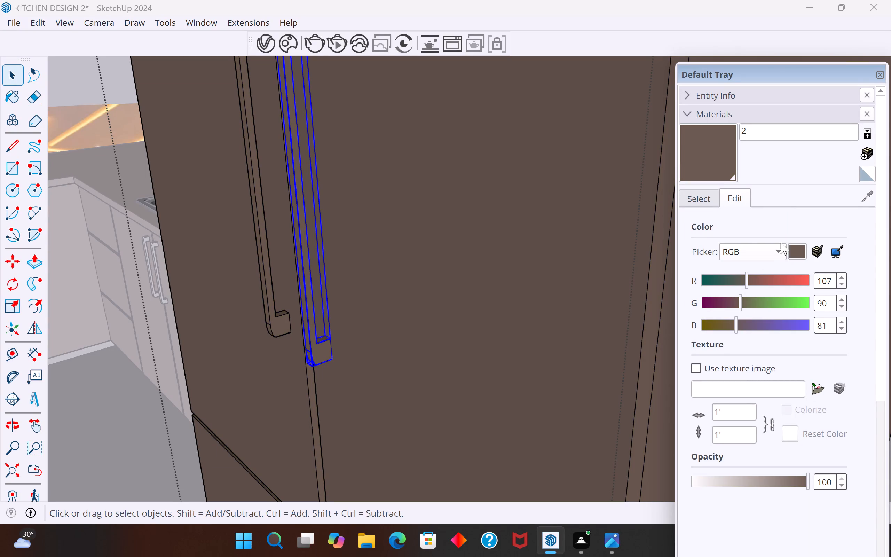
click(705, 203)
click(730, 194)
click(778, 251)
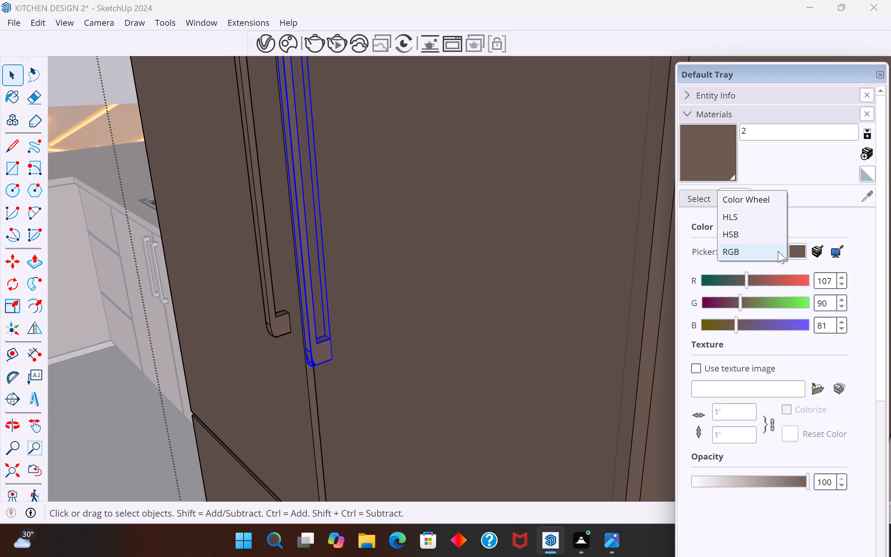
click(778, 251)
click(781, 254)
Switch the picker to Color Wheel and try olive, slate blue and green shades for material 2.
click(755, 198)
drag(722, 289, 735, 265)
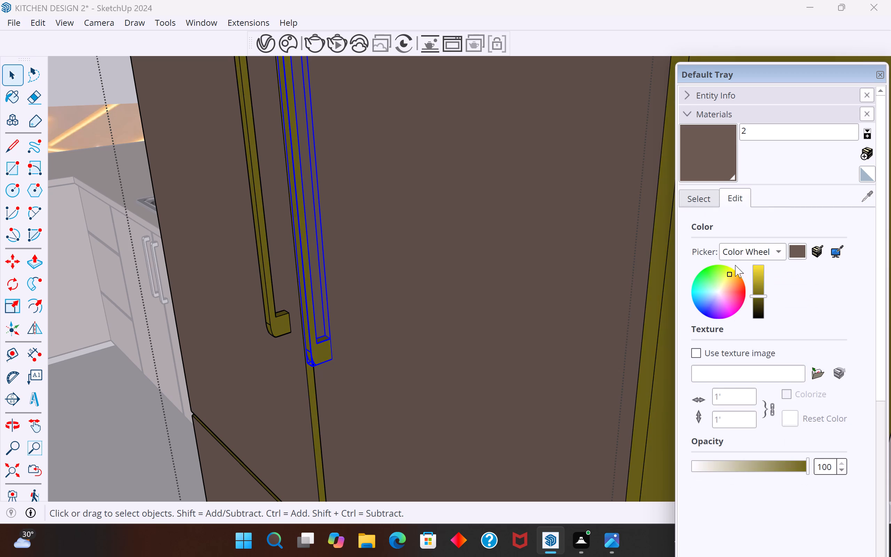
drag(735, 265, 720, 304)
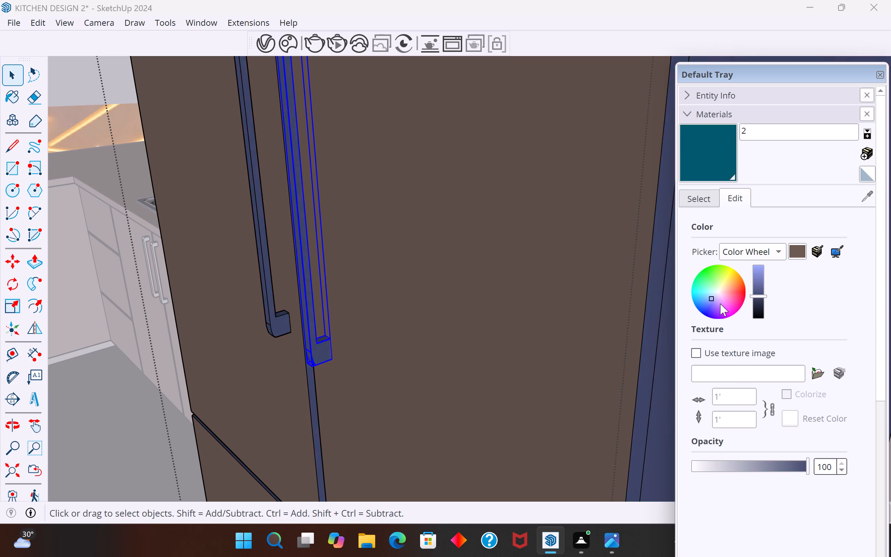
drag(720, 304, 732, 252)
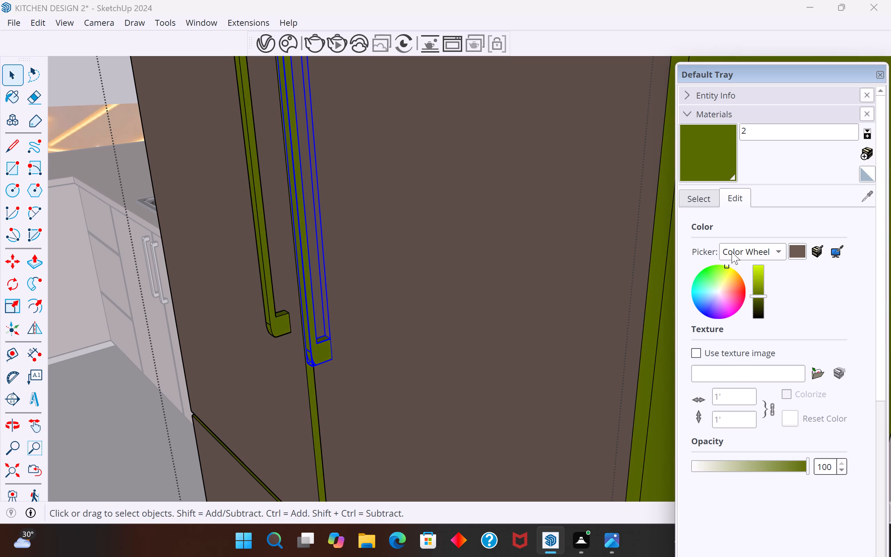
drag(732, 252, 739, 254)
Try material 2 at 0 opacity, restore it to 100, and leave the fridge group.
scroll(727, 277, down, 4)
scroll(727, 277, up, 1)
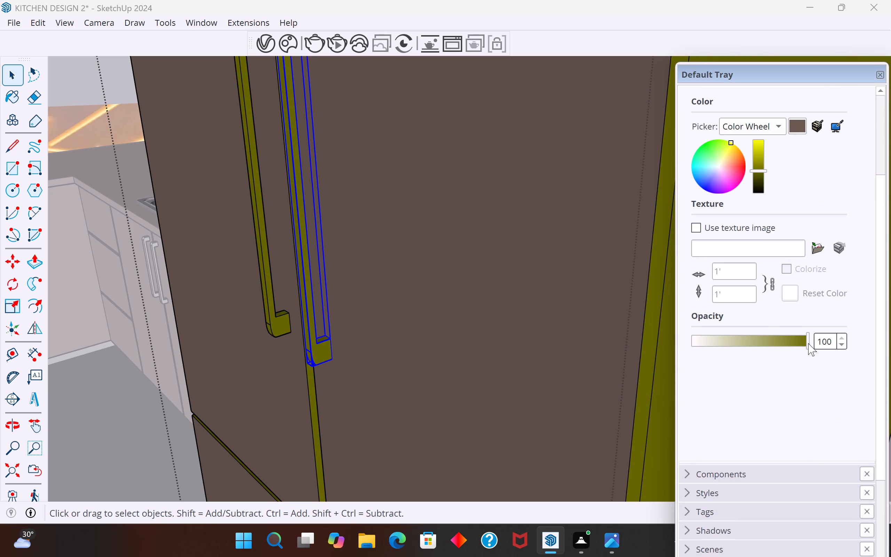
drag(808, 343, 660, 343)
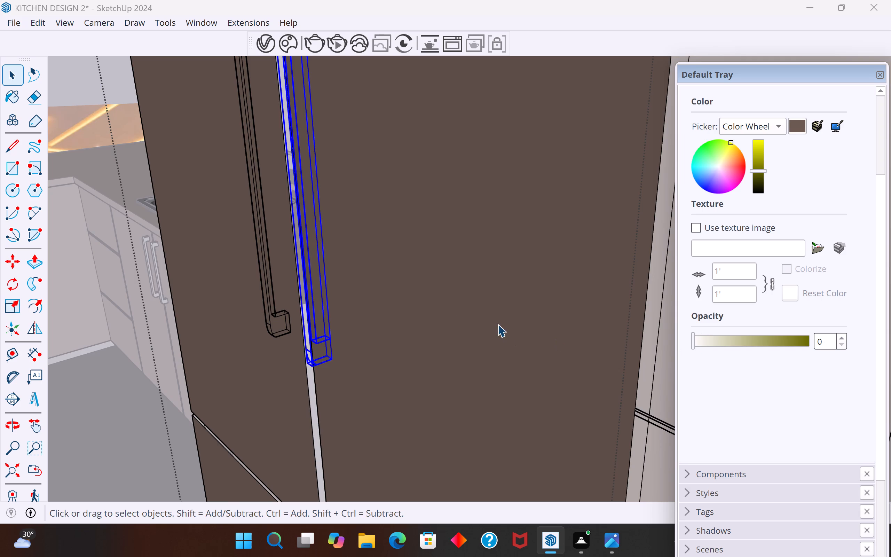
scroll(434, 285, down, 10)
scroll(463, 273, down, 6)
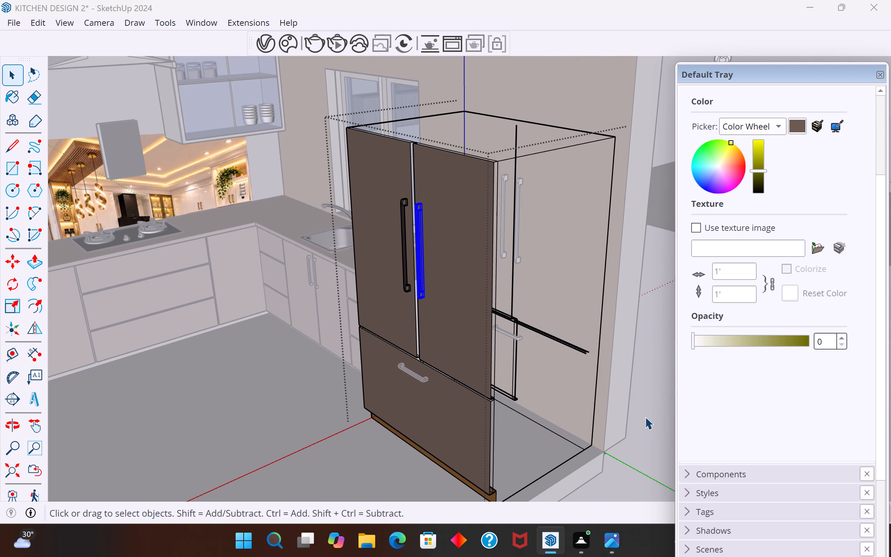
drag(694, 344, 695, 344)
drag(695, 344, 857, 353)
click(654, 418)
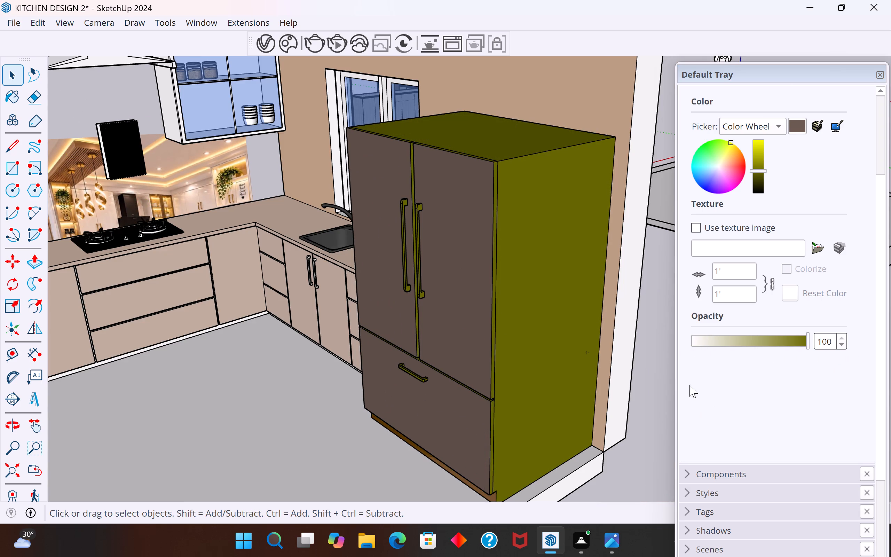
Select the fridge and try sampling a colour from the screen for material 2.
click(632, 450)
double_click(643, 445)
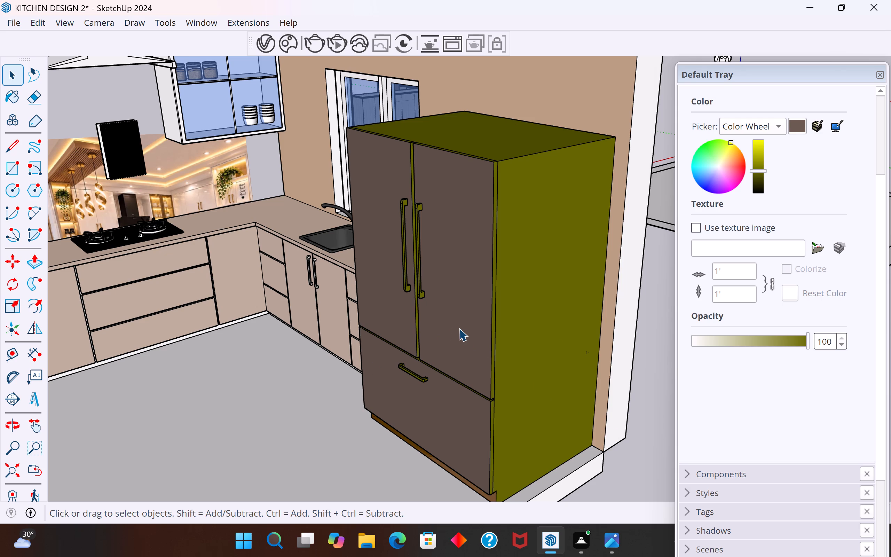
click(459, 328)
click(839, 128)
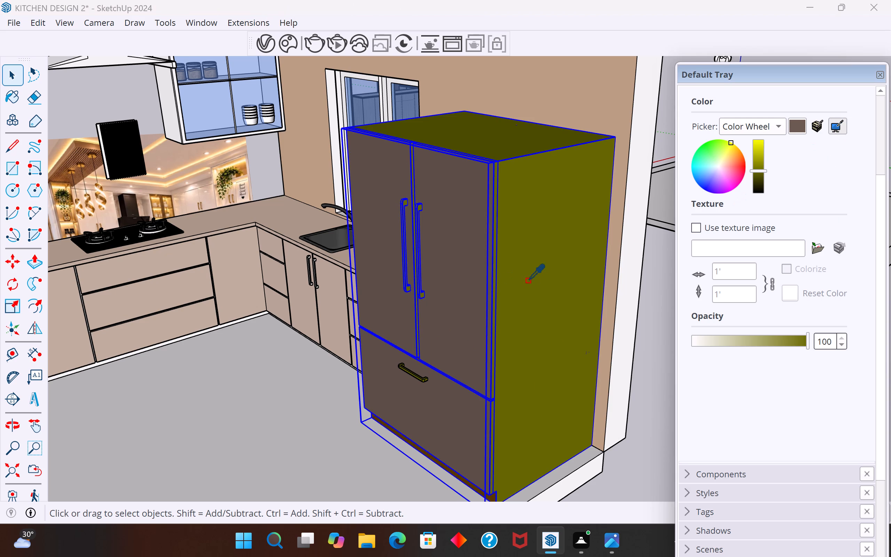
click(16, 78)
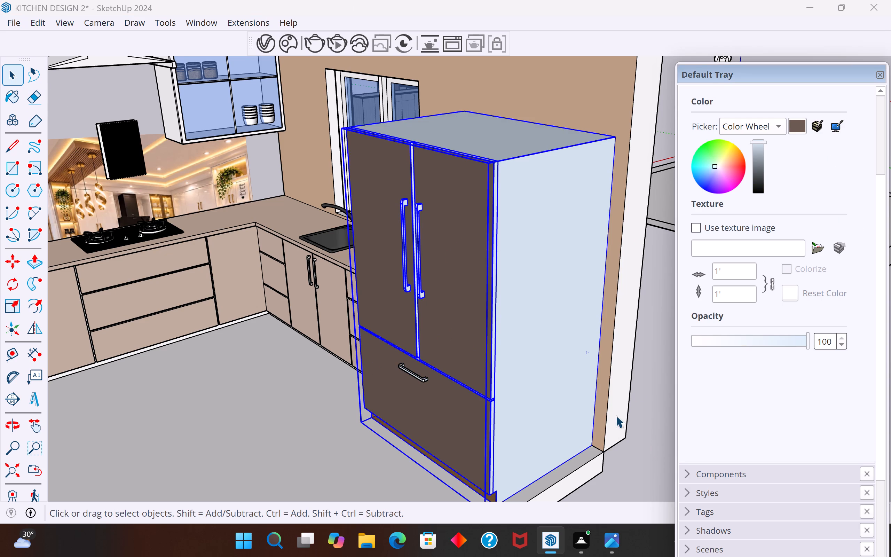
Select the side face inside the fridge group, match material 2 to the door's dark brown sampled from the screen, and exit the group.
double_click(547, 366)
click(547, 366)
click(547, 354)
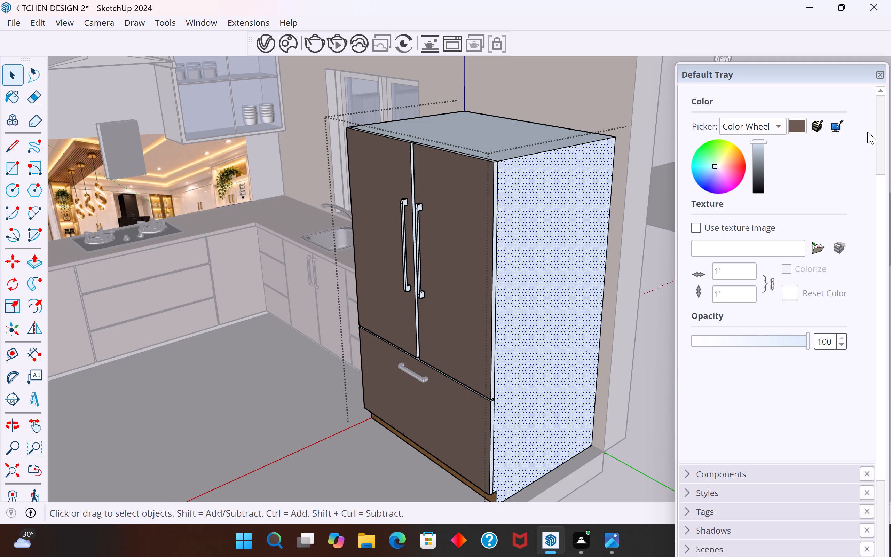
click(840, 123)
click(448, 242)
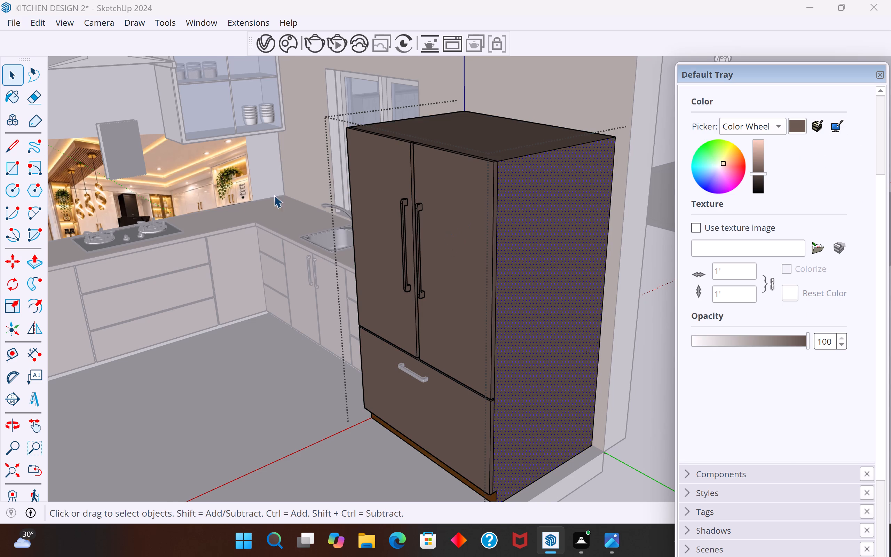
click(17, 73)
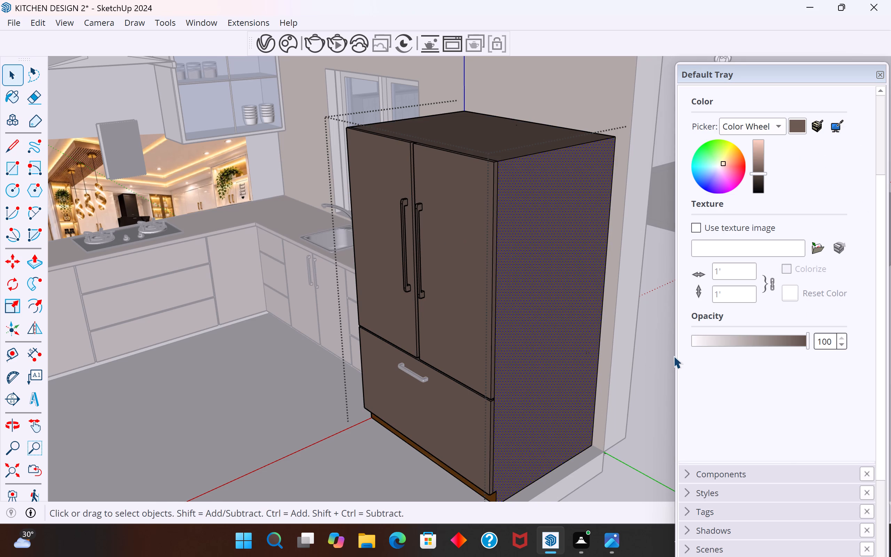
click(650, 360)
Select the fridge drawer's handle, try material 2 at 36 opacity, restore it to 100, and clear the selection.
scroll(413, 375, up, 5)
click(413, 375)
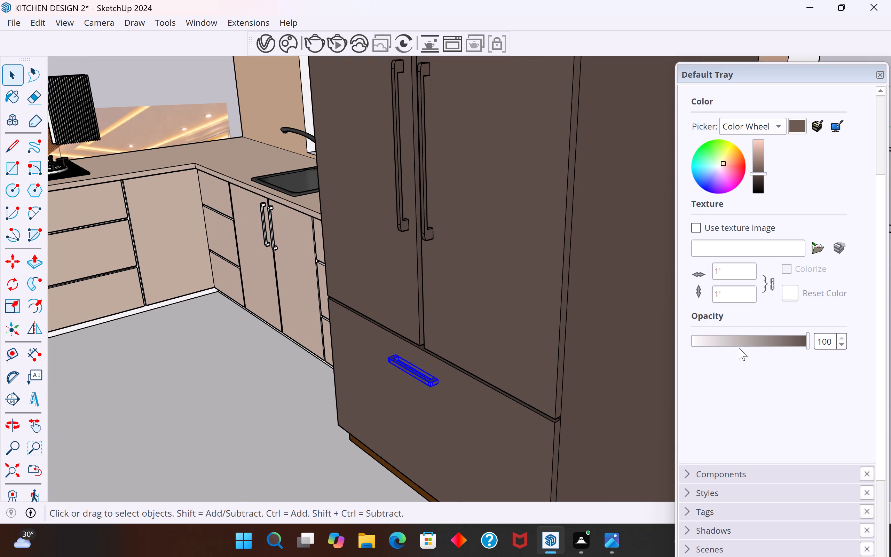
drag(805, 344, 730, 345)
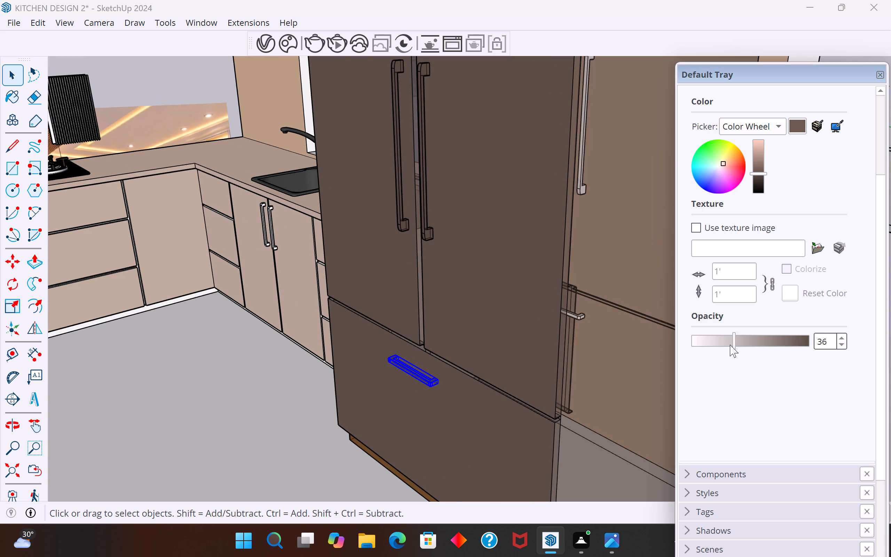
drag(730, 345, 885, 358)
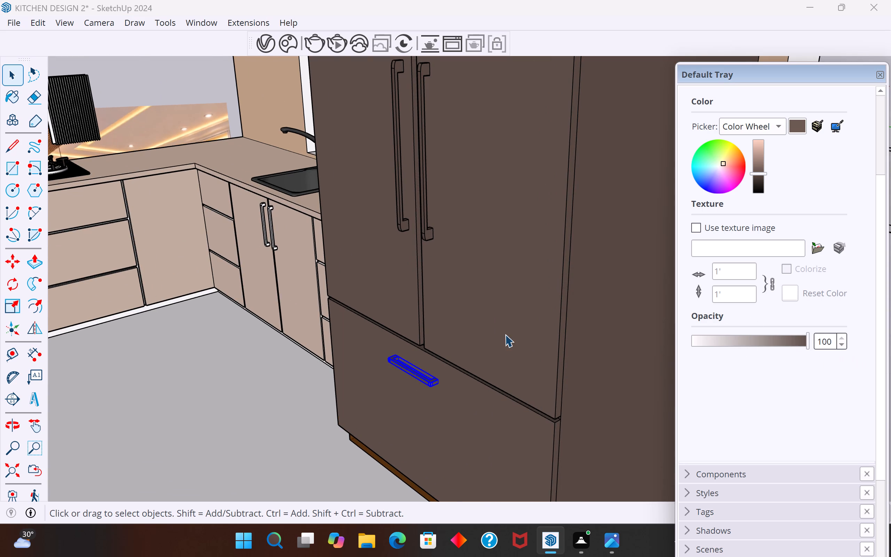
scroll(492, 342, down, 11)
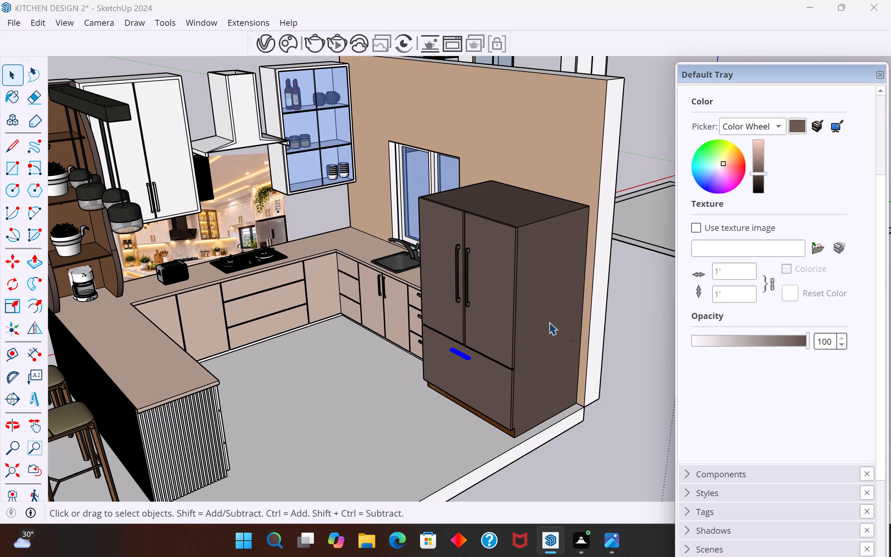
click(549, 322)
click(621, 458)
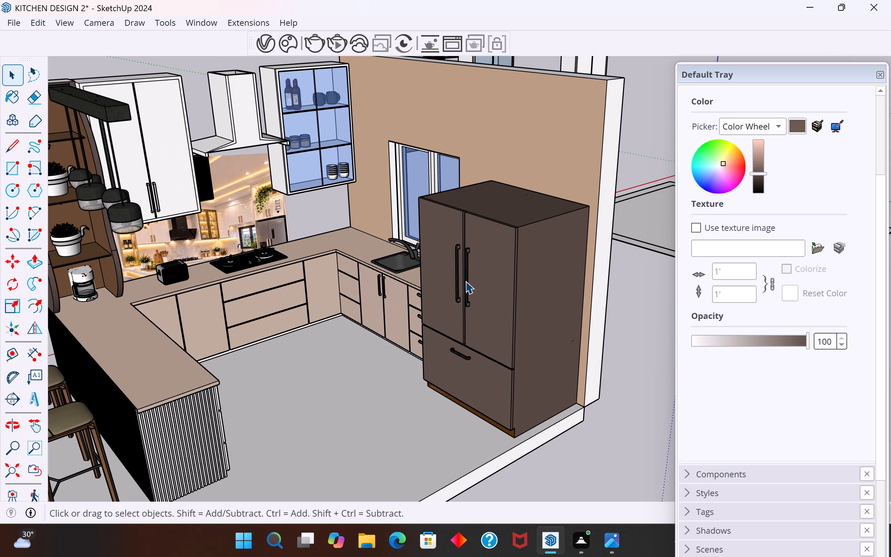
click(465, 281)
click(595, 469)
Move the left handle of the sink cabinet doors across to the plain corner panel of the hob run, beside its drawers.
middle_drag(477, 356, 653, 399)
middle_drag(440, 337, 348, 315)
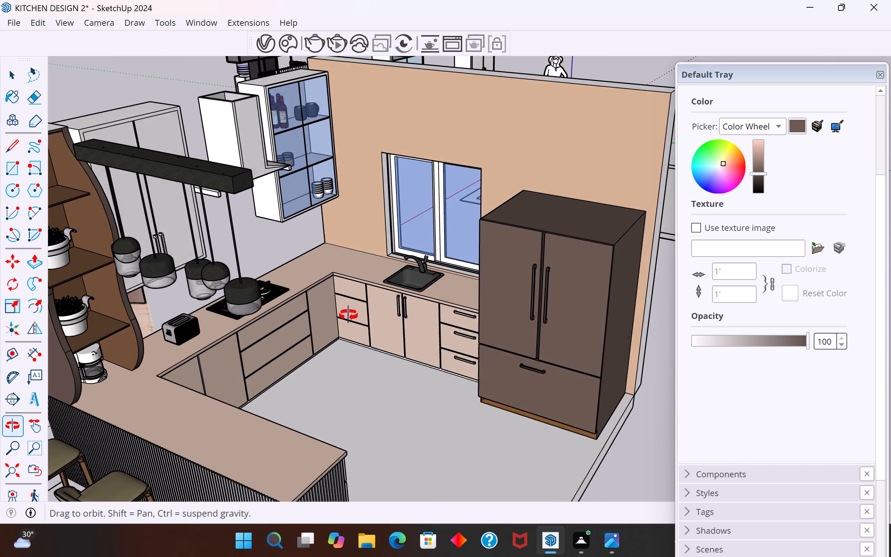
middle_drag(348, 315, 343, 315)
scroll(450, 319, up, 4)
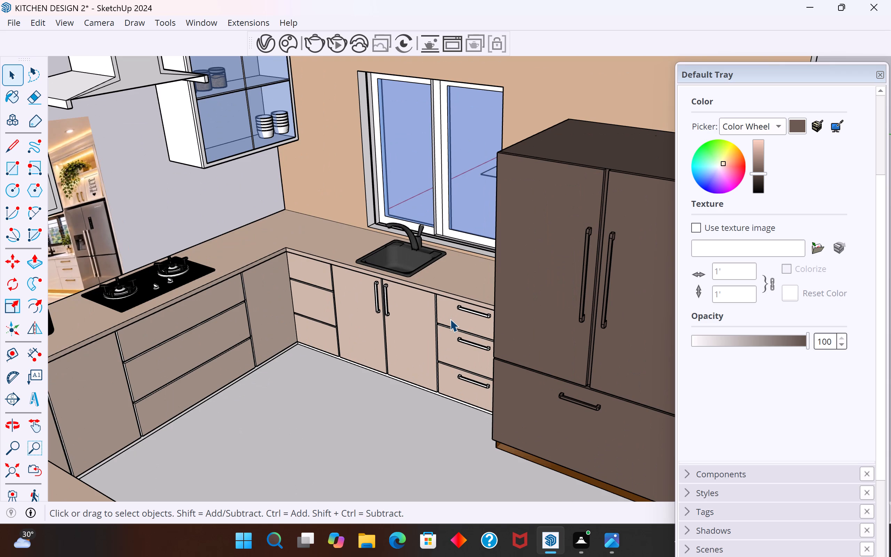
click(378, 302)
scroll(374, 316, up, 8)
key(m)
scroll(377, 311, up, 4)
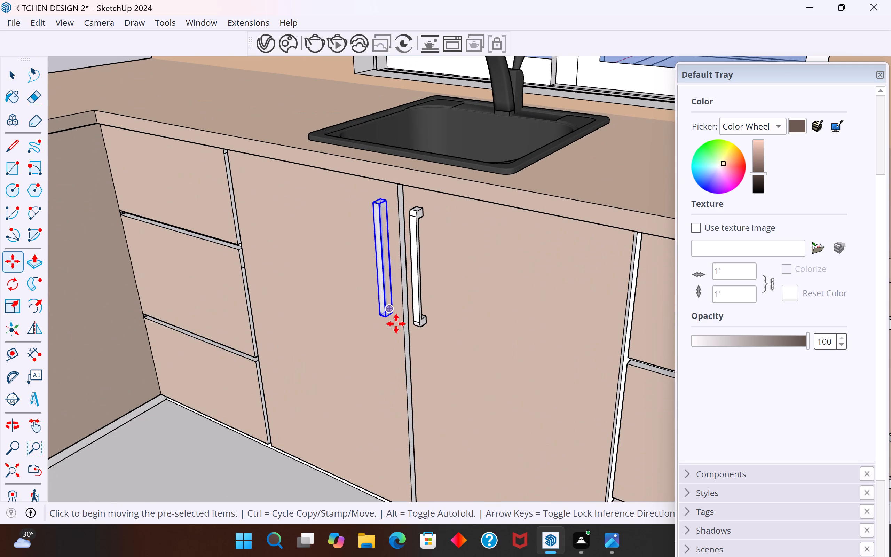
click(396, 318)
scroll(539, 342, down, 4)
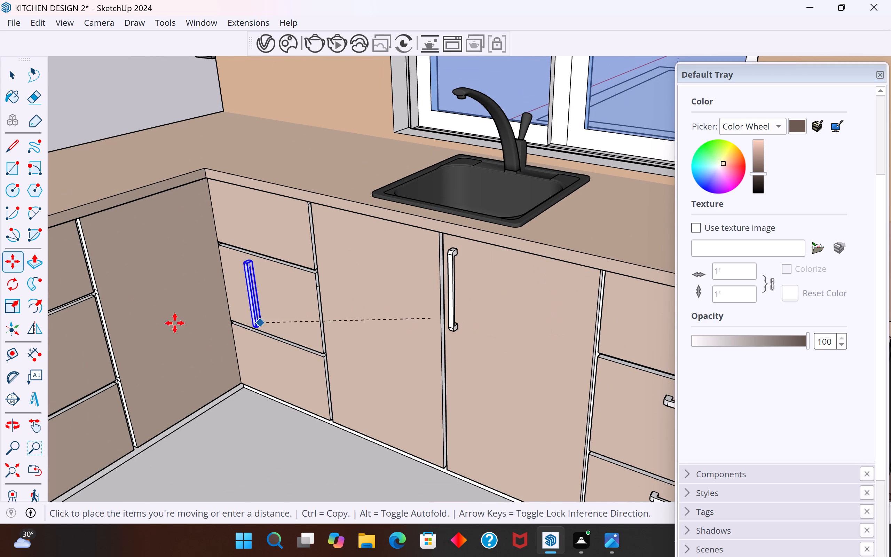
scroll(129, 331, up, 5)
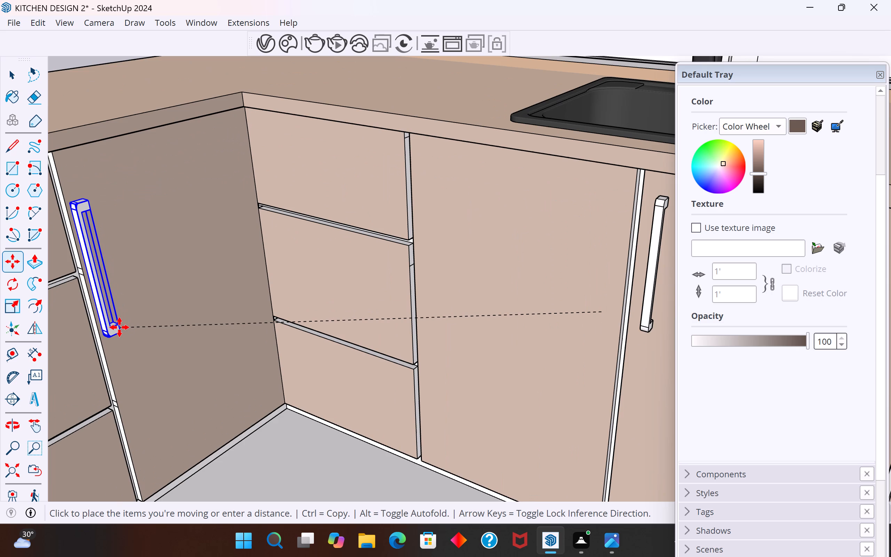
click(118, 327)
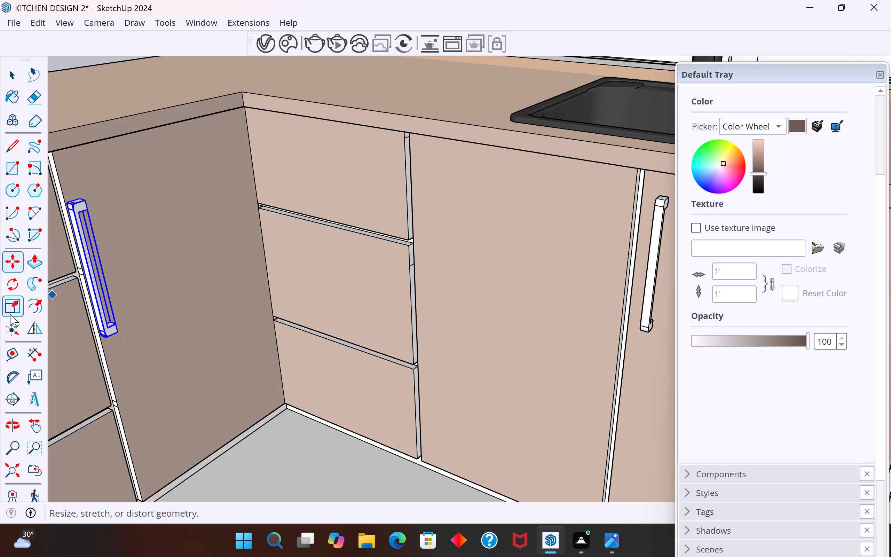
Rotate the handle at the hob run's corner panel about the vertical axis to stand perpendicular to that panel, then clear the selection.
click(14, 287)
scroll(134, 353, up, 6)
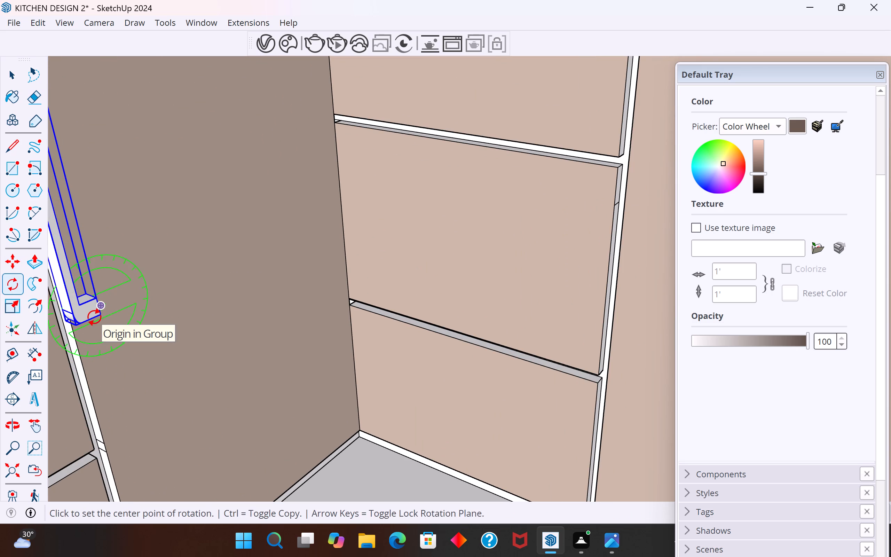
middle_drag(84, 331, 134, 262)
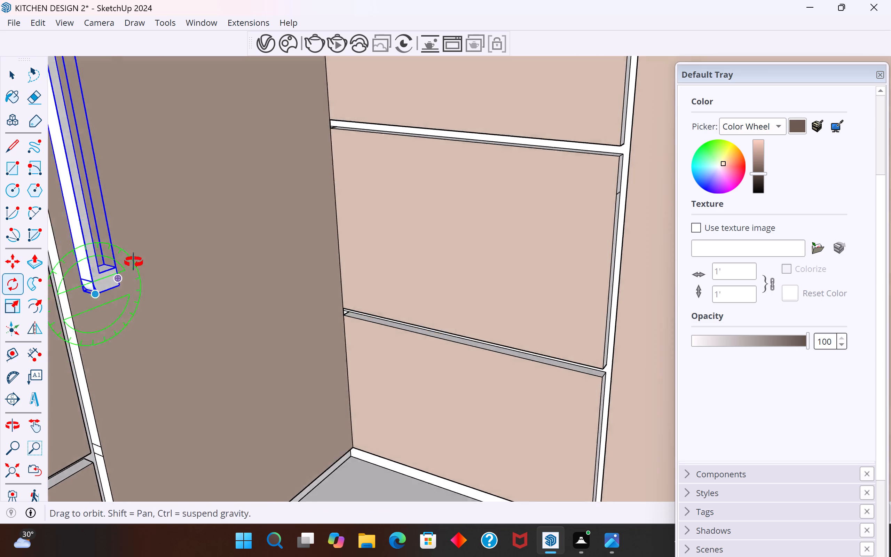
middle_drag(134, 262, 154, 235)
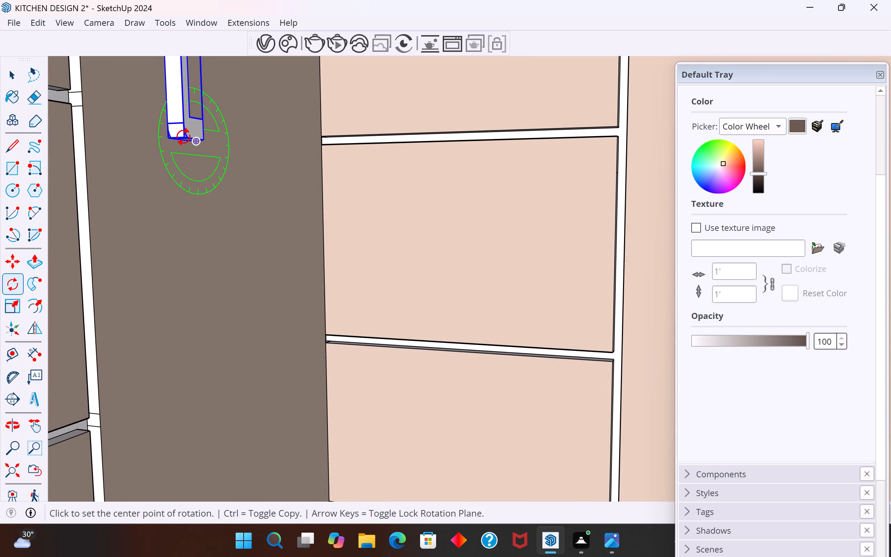
scroll(183, 137, up, 8)
scroll(213, 143, up, 1)
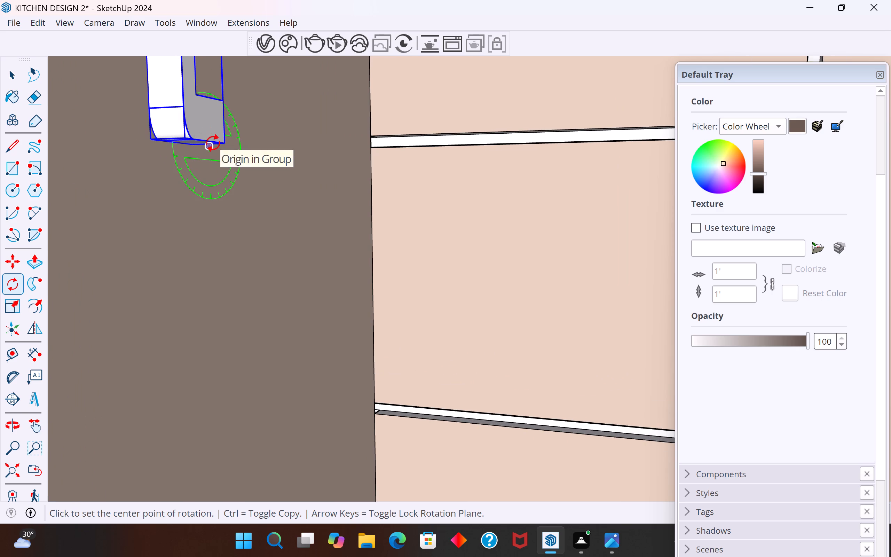
middle_drag(213, 143, 289, 63)
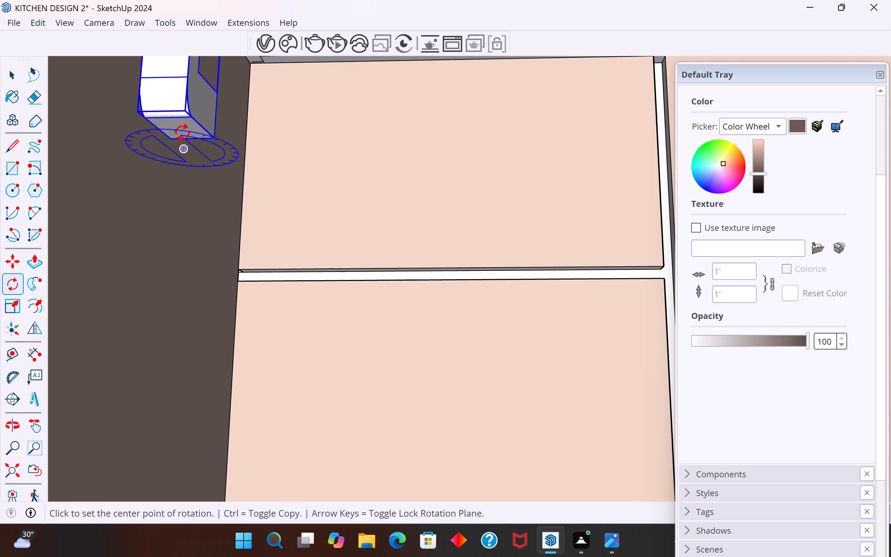
click(182, 132)
click(174, 141)
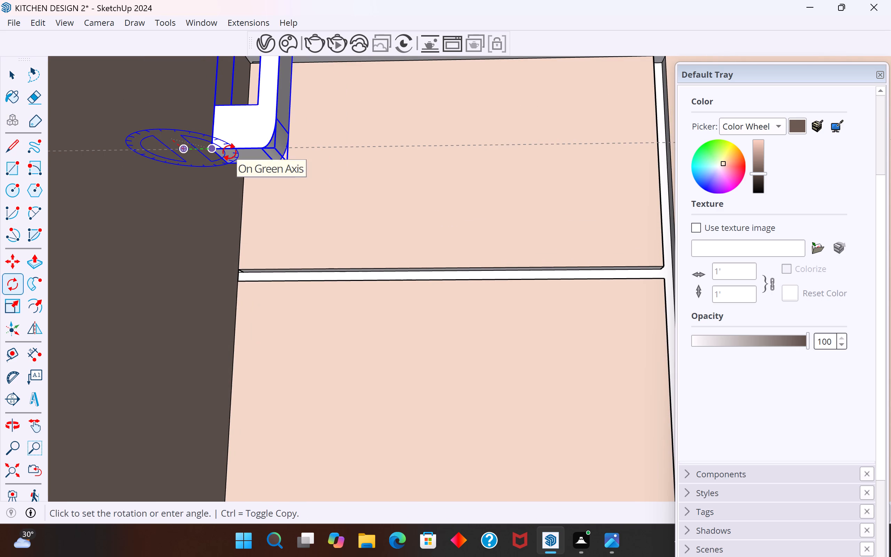
click(229, 152)
scroll(355, 329, down, 6)
middle_drag(457, 260, 394, 362)
scroll(394, 362, up, 1)
scroll(506, 166, down, 3)
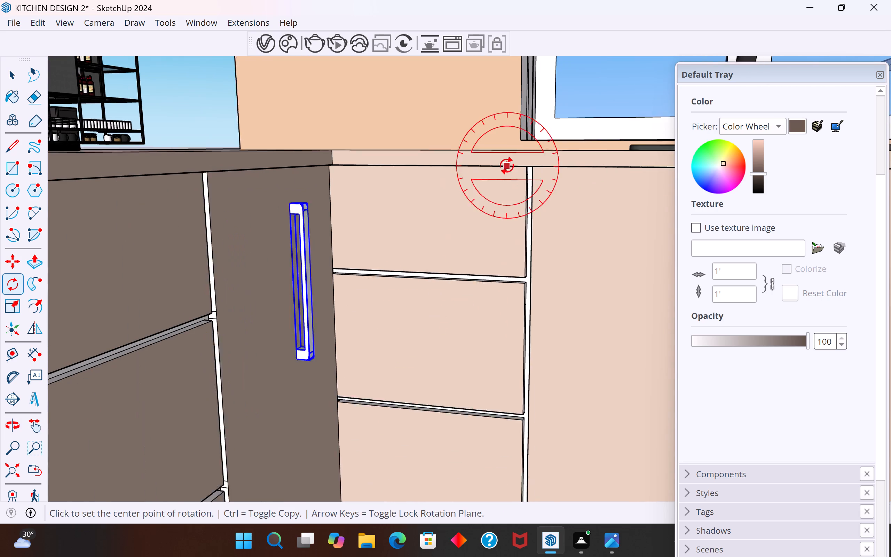
scroll(507, 166, down, 2)
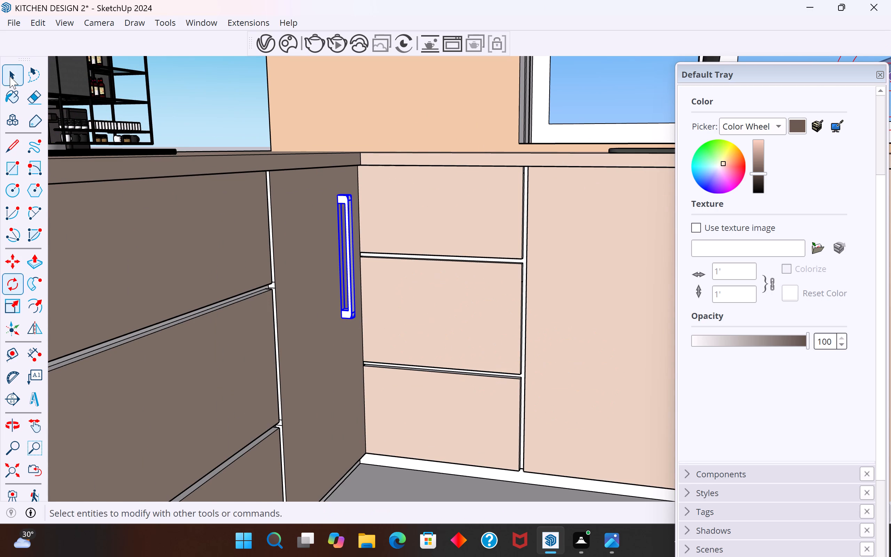
click(10, 76)
click(192, 96)
Move the rotated handle by its top back corner onto the corner panel's face, close to the gap beside the hob drawers.
scroll(353, 195, down, 4)
middle_drag(353, 195, 148, 307)
scroll(263, 225, up, 2)
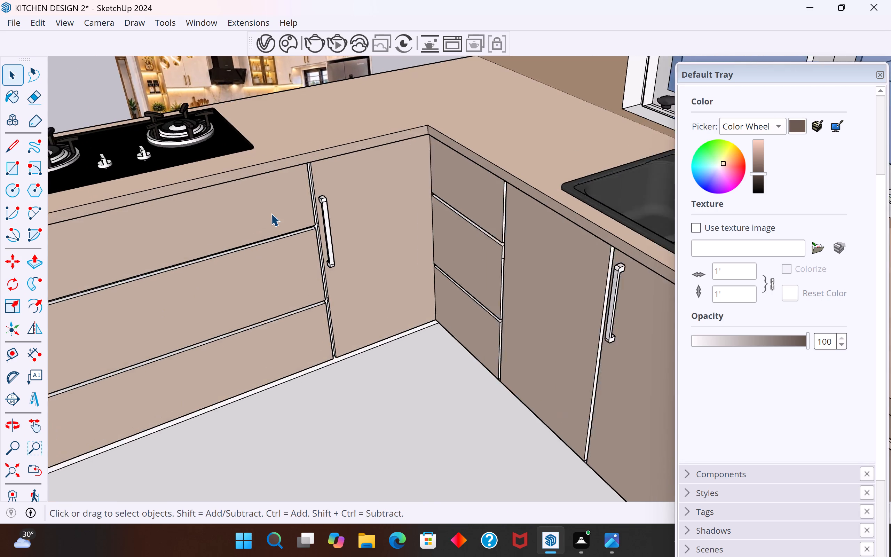
scroll(271, 213, up, 11)
click(364, 183)
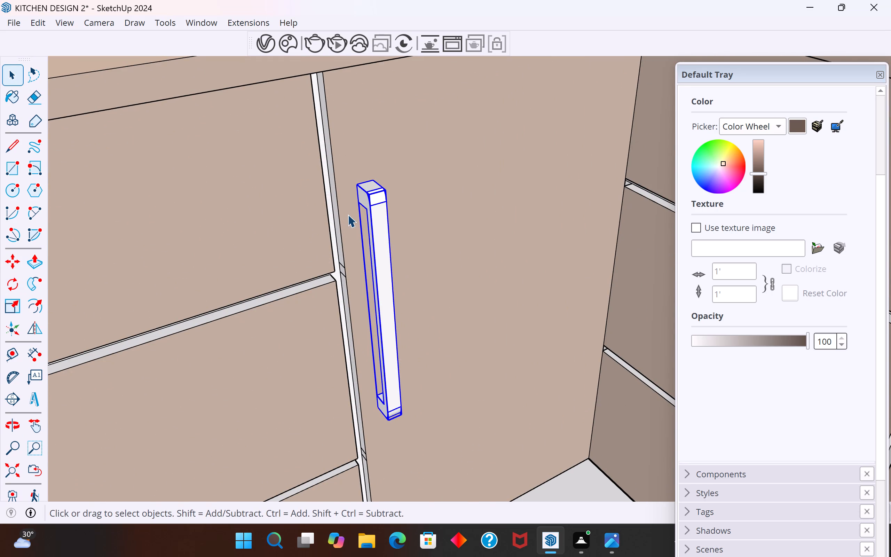
key(m)
scroll(332, 212, up, 3)
click(370, 170)
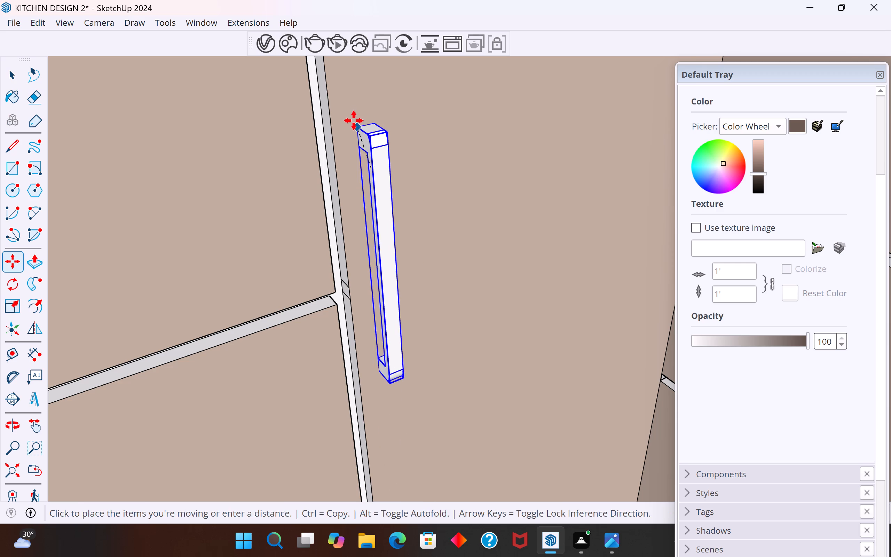
middle_drag(353, 118, 506, 160)
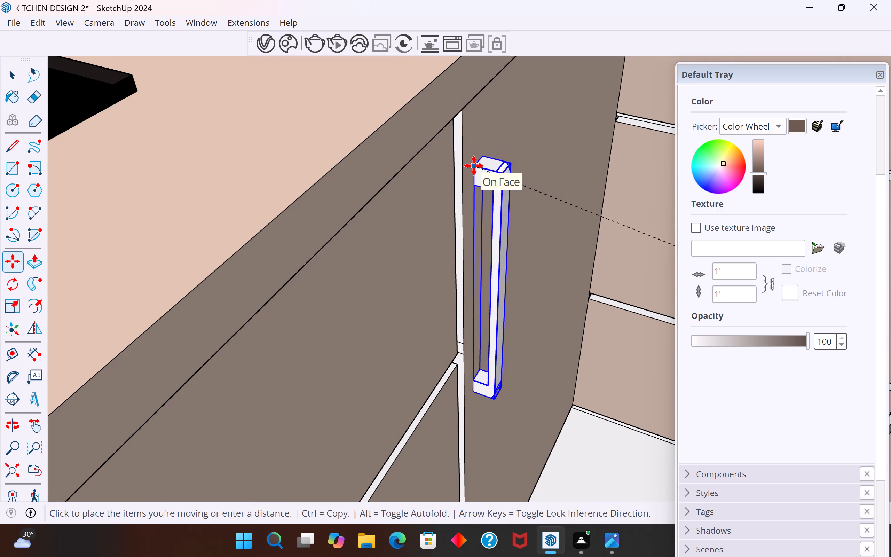
click(474, 166)
middle_drag(499, 221, 267, 356)
scroll(378, 282, up, 9)
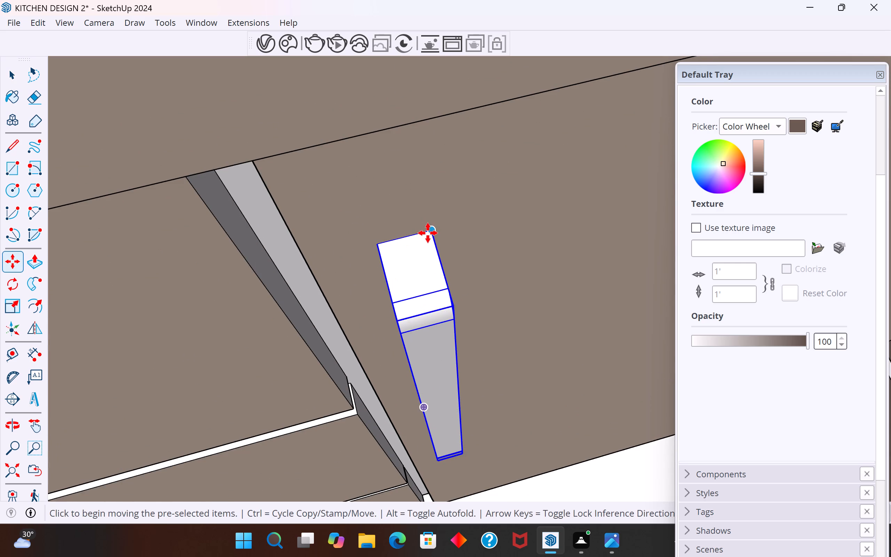
Nudge the handle slightly by its top back corner on the hob run's corner panel and end the move.
click(433, 232)
click(430, 229)
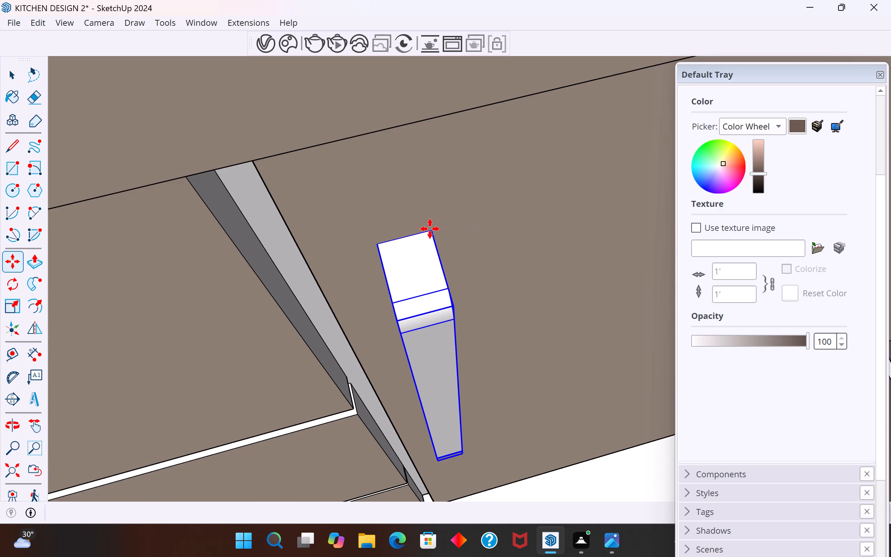
click(16, 71)
Examine the corner panel's handle from further out, comparing the whole kitchen with the reference image.
scroll(503, 185, down, 8)
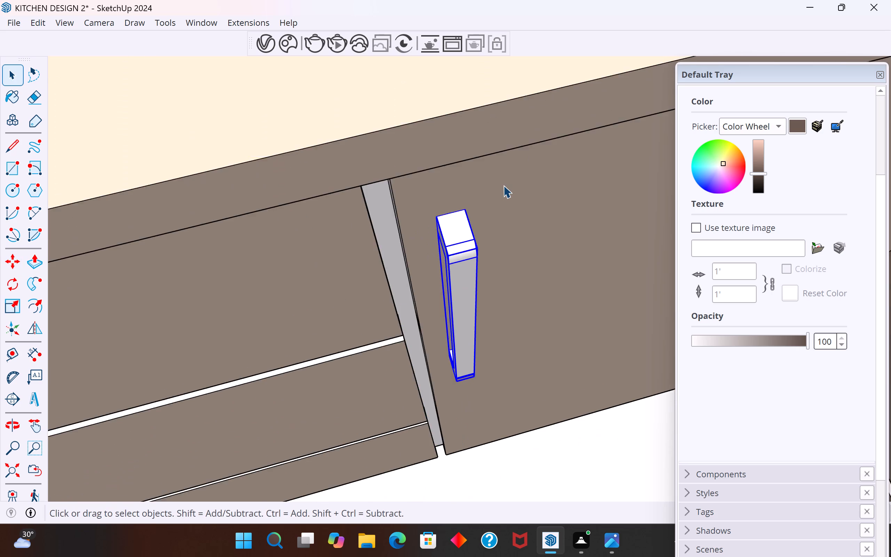
scroll(503, 185, down, 18)
middle_drag(511, 251, 471, 99)
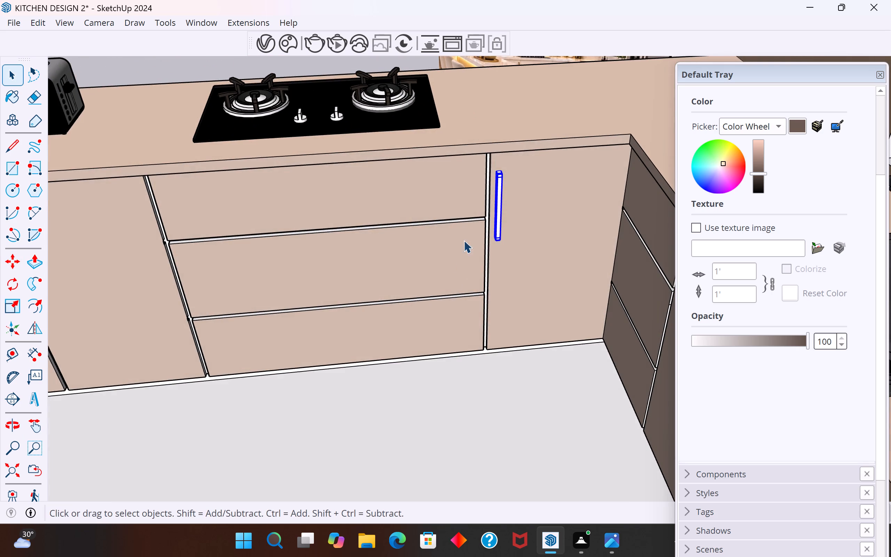
scroll(453, 280, down, 17)
middle_drag(452, 281, 502, 311)
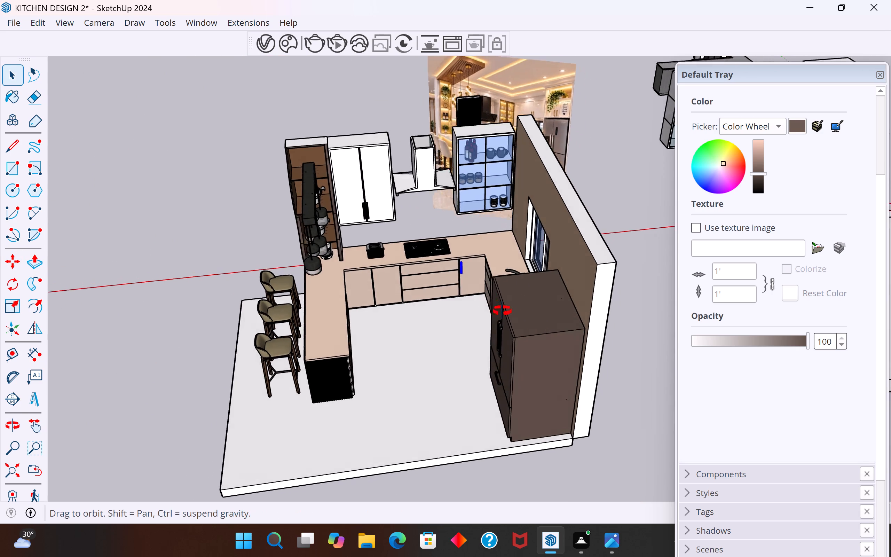
middle_drag(502, 311, 578, 315)
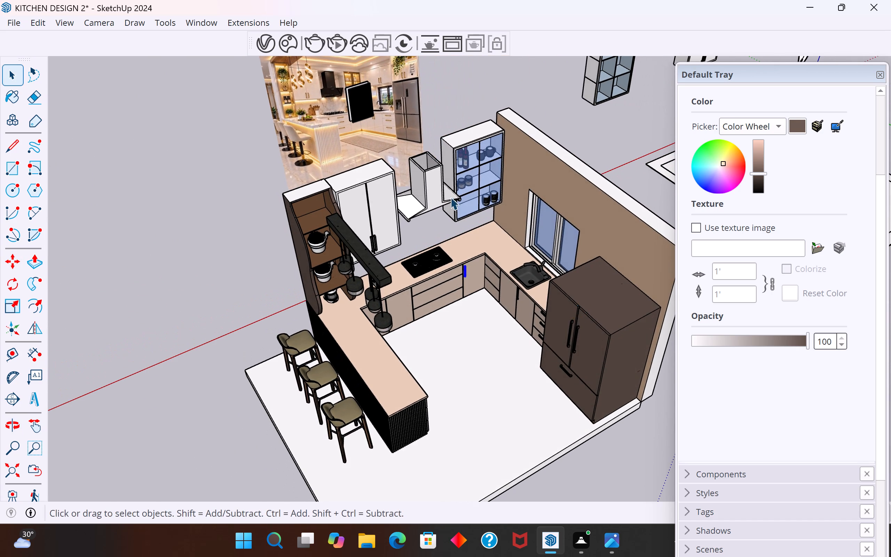
scroll(449, 176, up, 4)
middle_drag(306, 117, 312, 99)
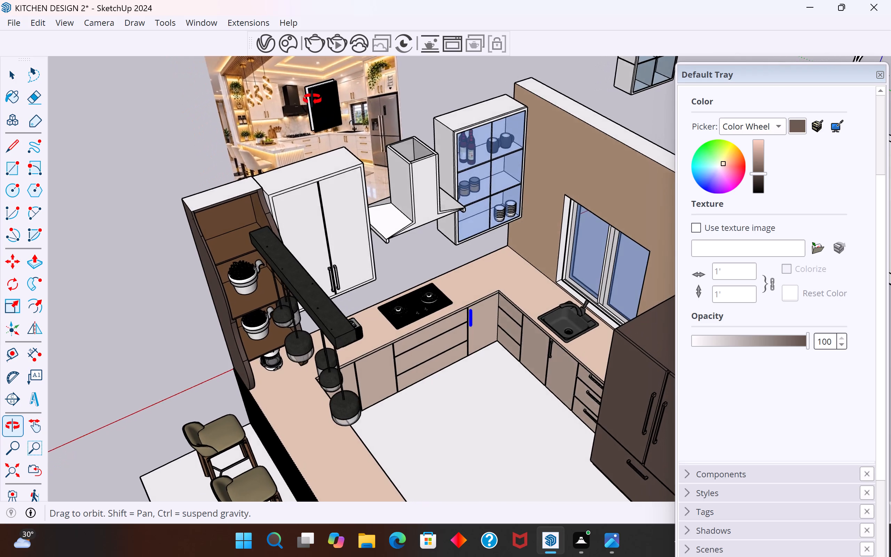
middle_drag(312, 99, 222, 120)
scroll(429, 313, up, 5)
scroll(473, 305, up, 3)
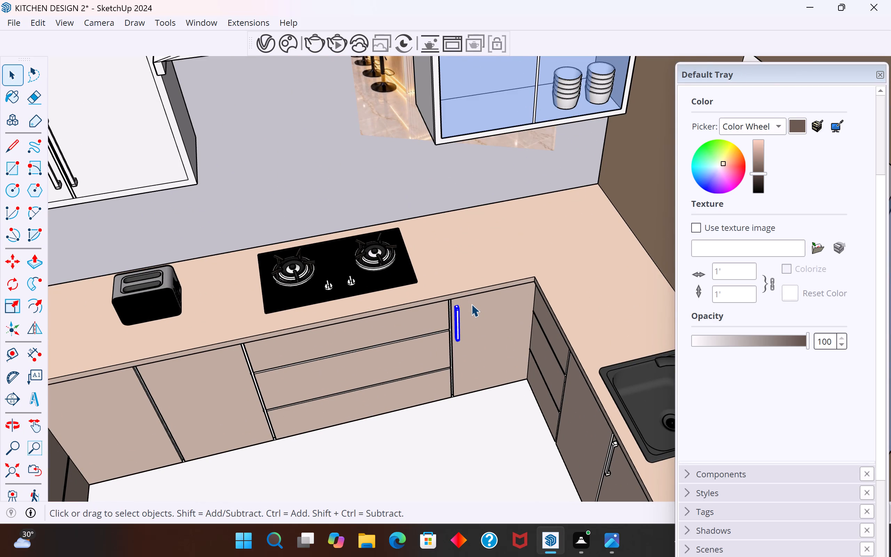
scroll(471, 304, down, 3)
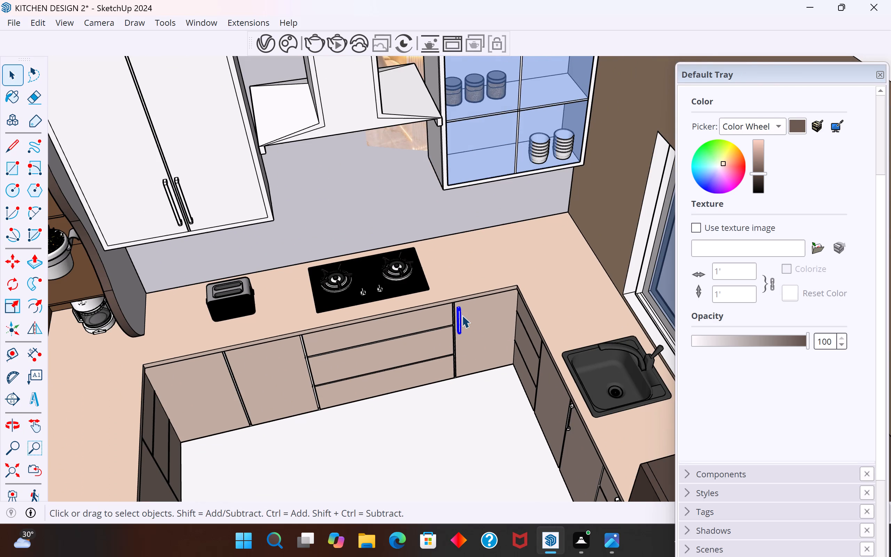
Copy the corner panel's handle onto the plain door left of the hob drawers, near its top left edge.
scroll(462, 312, up, 6)
key(m)
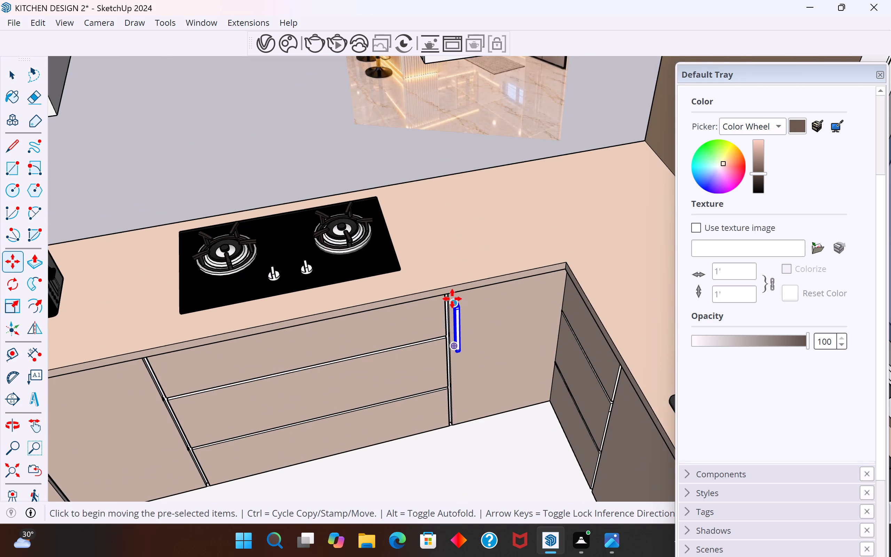
scroll(451, 300, up, 11)
ctrl+click(458, 307)
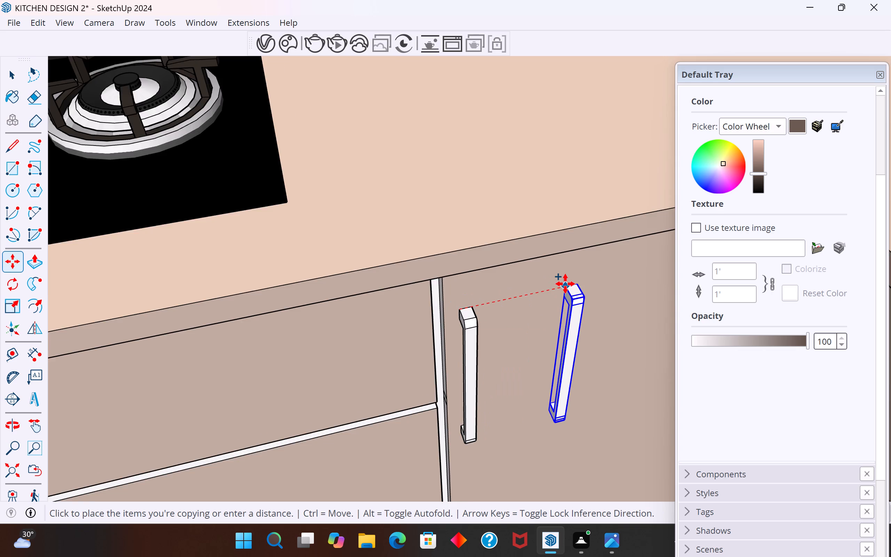
scroll(565, 284, down, 11)
scroll(557, 330, down, 5)
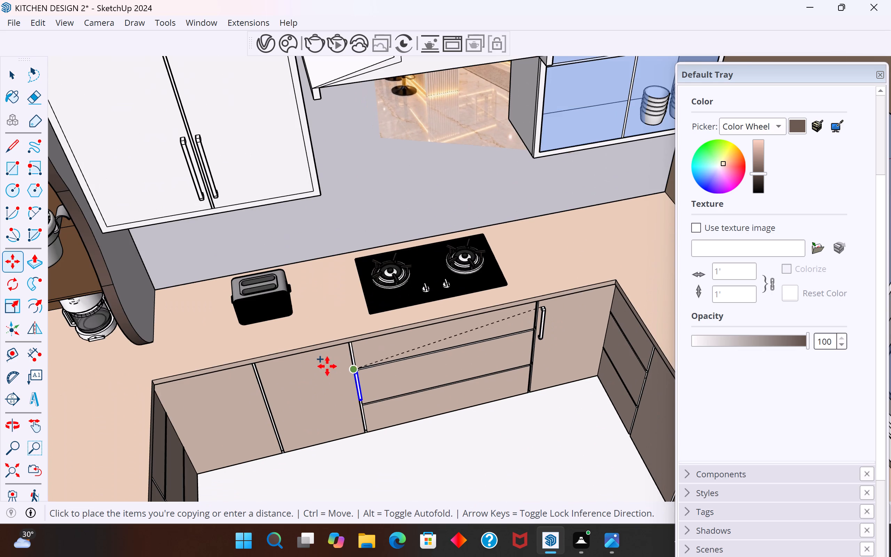
scroll(267, 366, up, 8)
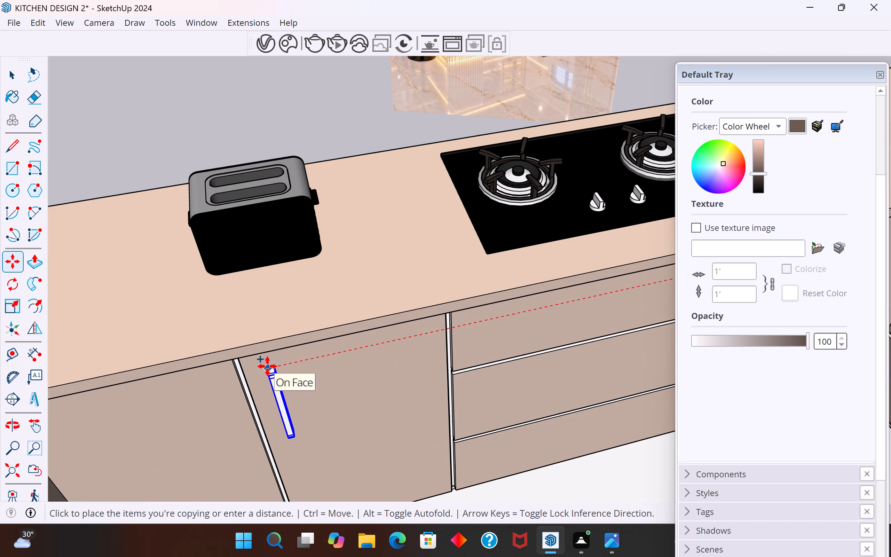
click(248, 366)
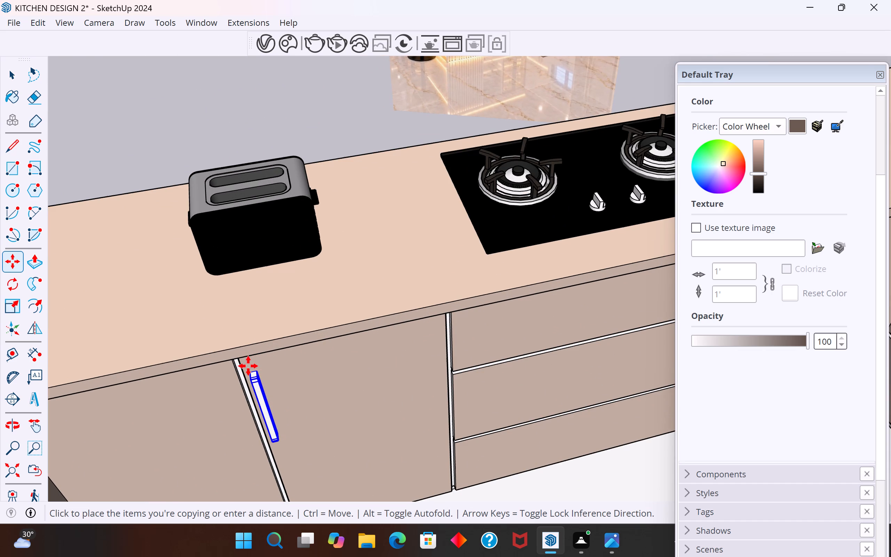
Copy that handle across the gap onto the neighbouring plain door to form a pair, then clear the selection.
click(250, 371)
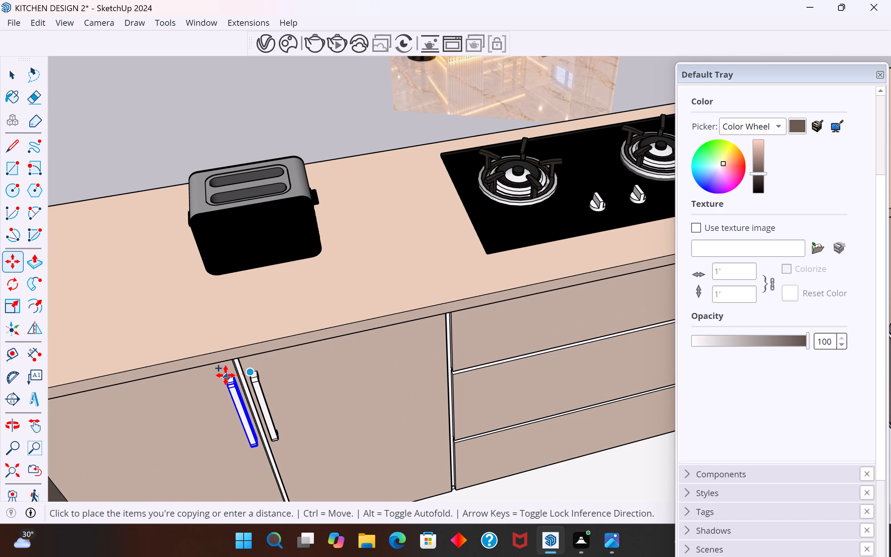
click(224, 375)
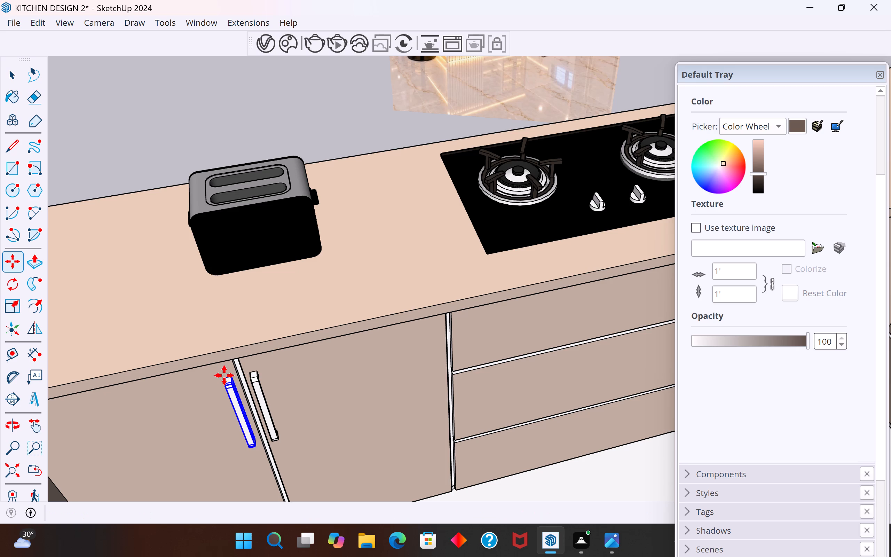
click(10, 72)
click(172, 99)
Open the fridge group for editing and delete the handle on the fridge's right door.
scroll(261, 221, down, 11)
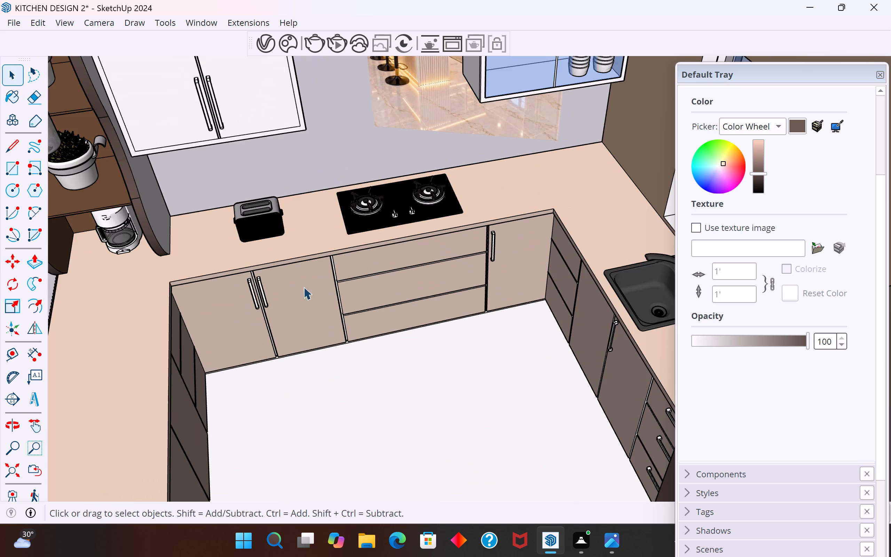
middle_drag(407, 377, 470, 351)
scroll(404, 225, down, 6)
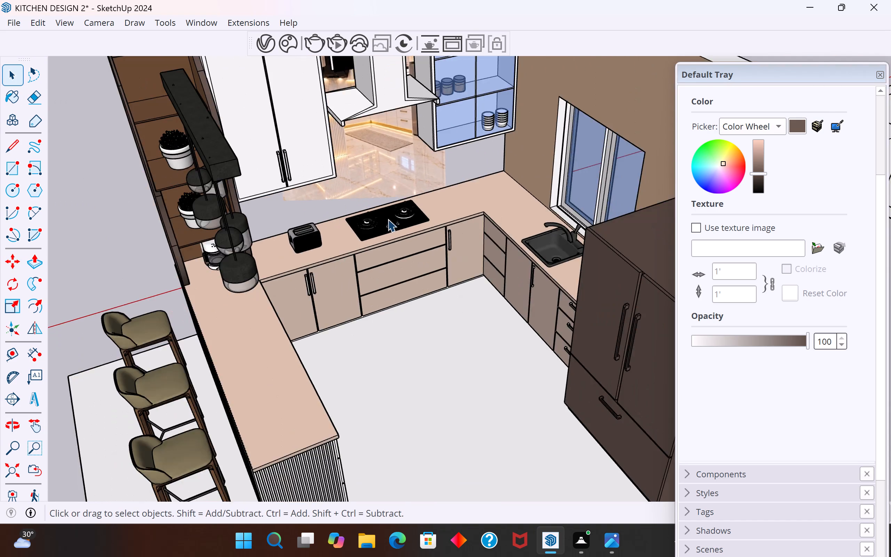
scroll(388, 219, down, 4)
scroll(519, 303, up, 4)
click(520, 277)
scroll(520, 277, up, 7)
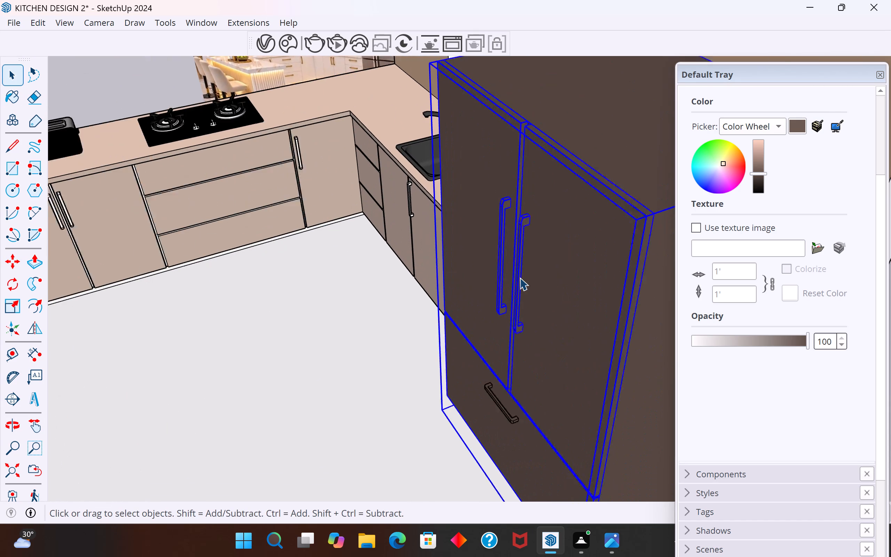
scroll(520, 277, up, 2)
double_click(520, 273)
click(519, 265)
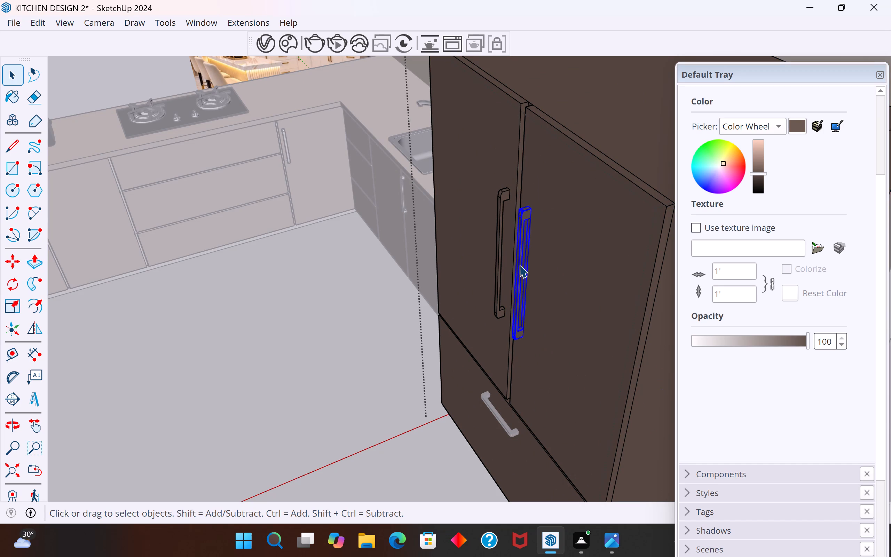
key(Delete)
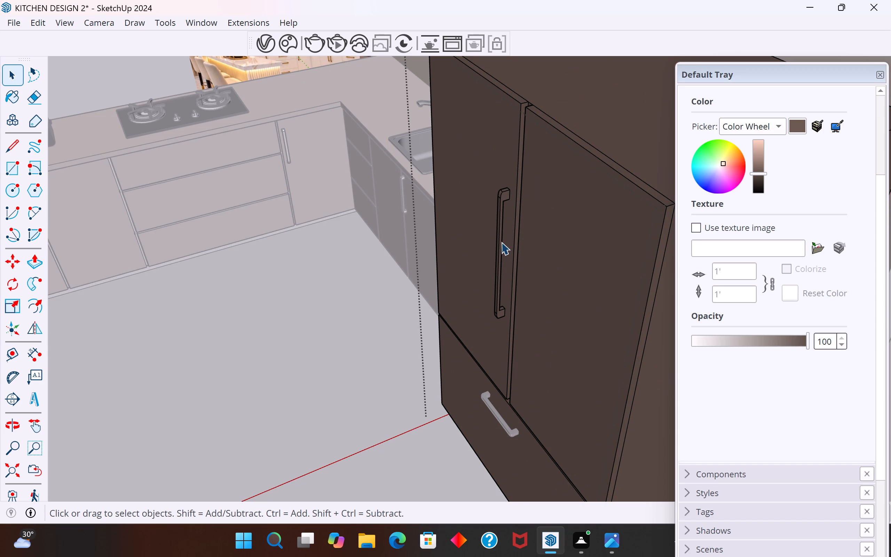
Copy the fridge's left door handle to an empty spot outside the floor beside the fridge, then leave the group.
click(500, 241)
right_click(500, 241)
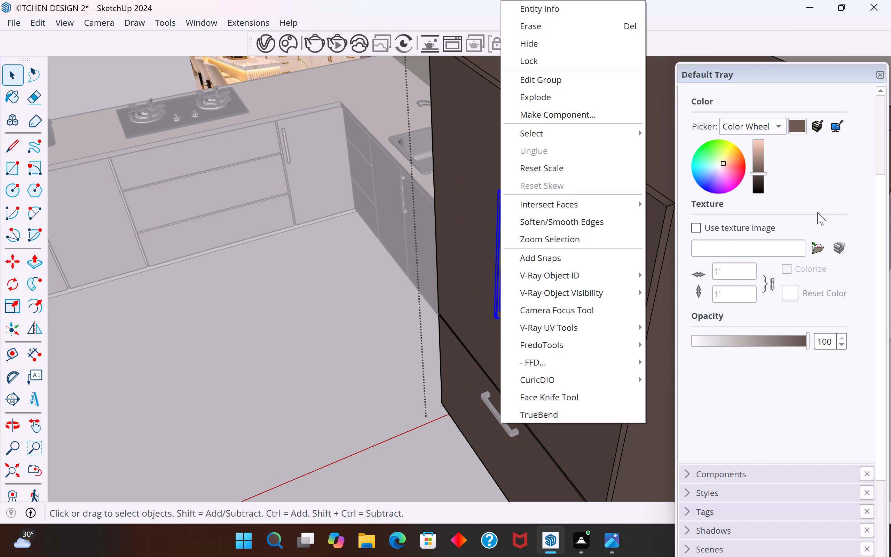
click(831, 170)
scroll(466, 264, down, 6)
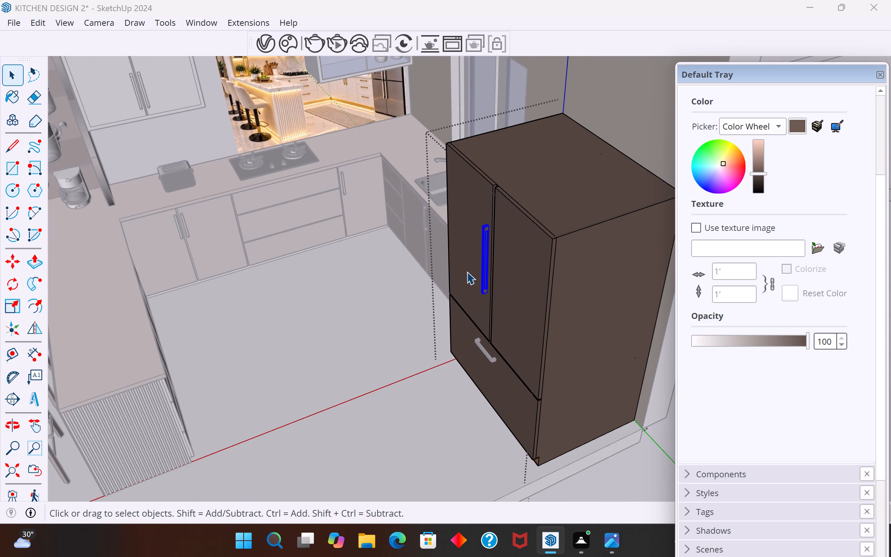
key(m)
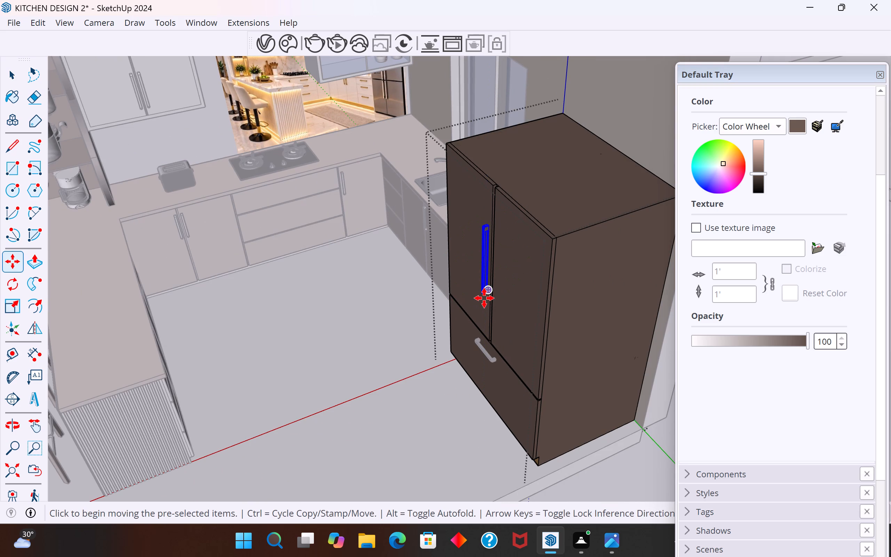
ctrl+click(484, 298)
scroll(534, 337, down, 7)
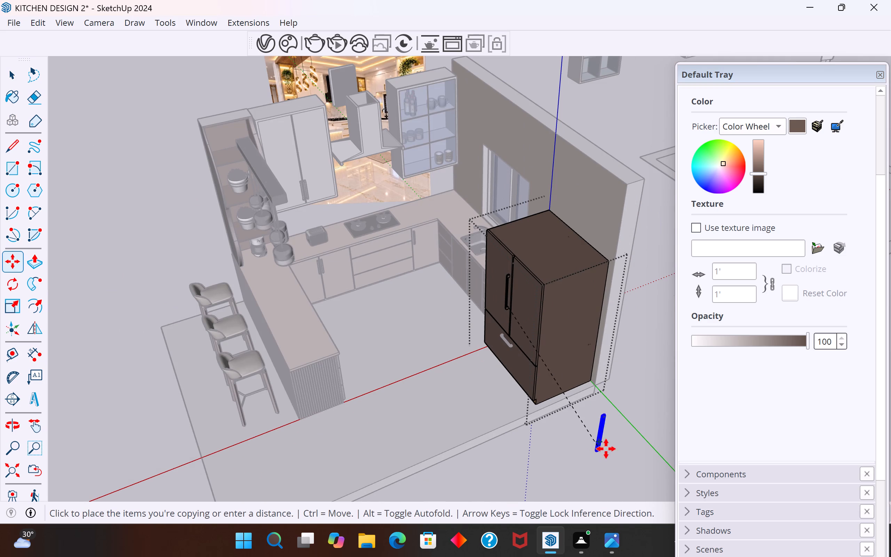
click(626, 428)
click(9, 73)
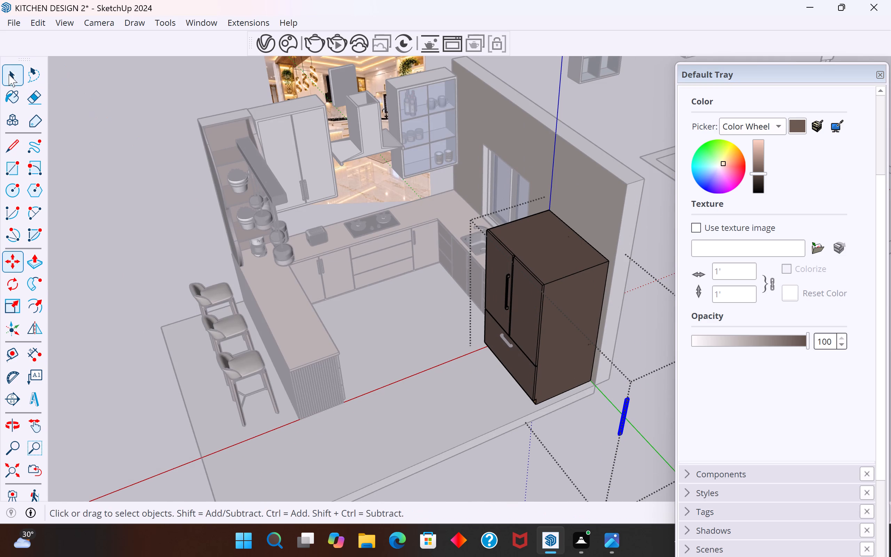
click(553, 450)
click(617, 435)
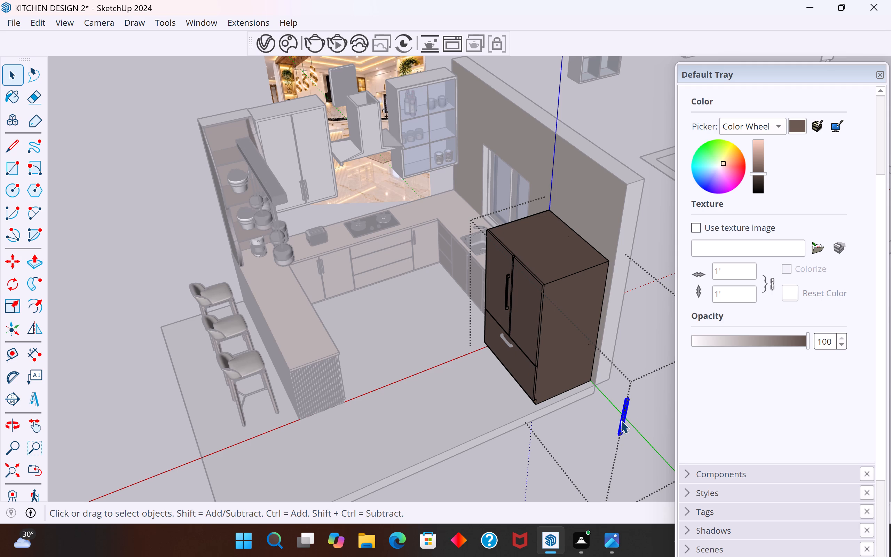
click(509, 489)
Explode the fridge group containing the copied handle, then select the left door's handle on its own.
click(625, 413)
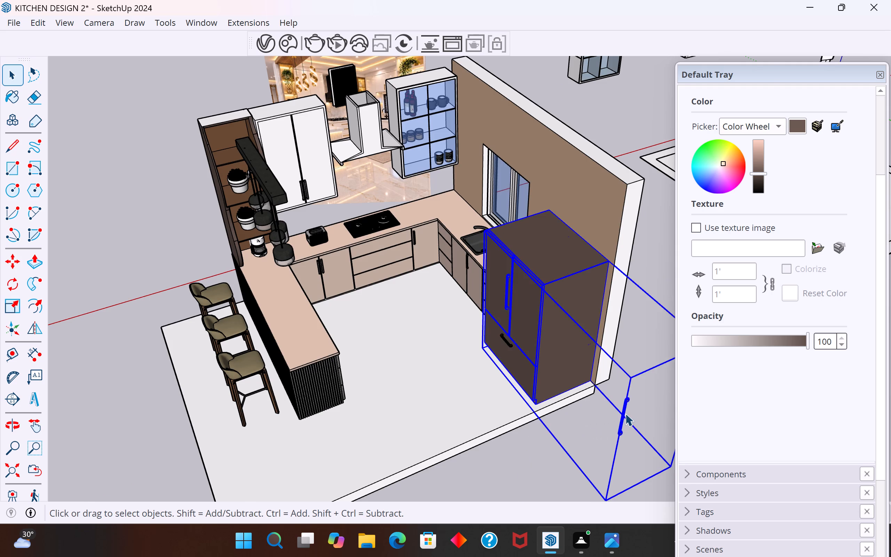
right_click(626, 413)
click(683, 110)
click(568, 394)
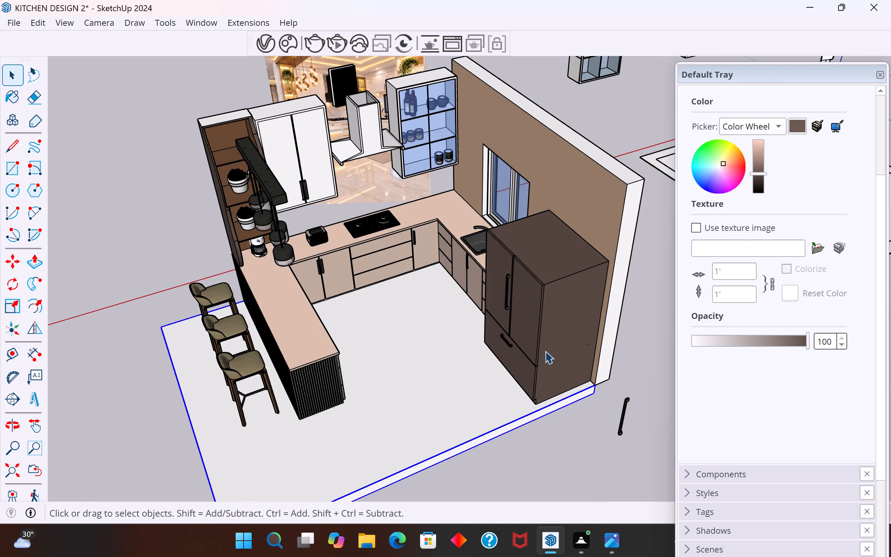
click(507, 288)
scroll(507, 288, up, 5)
scroll(507, 288, down, 1)
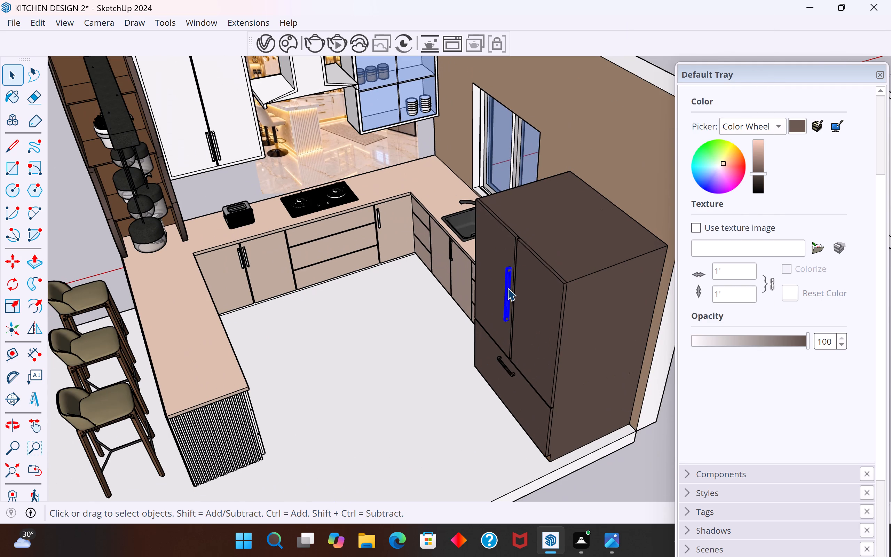
Copy the top drawer's handle from beside the fridge onto the floor in front of the hob drawers.
middle_drag(356, 269, 438, 187)
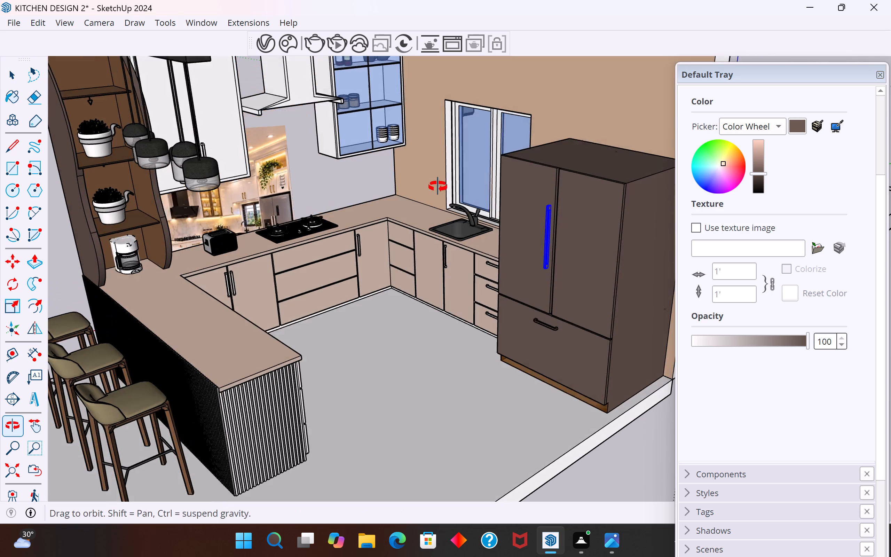
middle_drag(438, 187, 438, 186)
scroll(462, 275, up, 7)
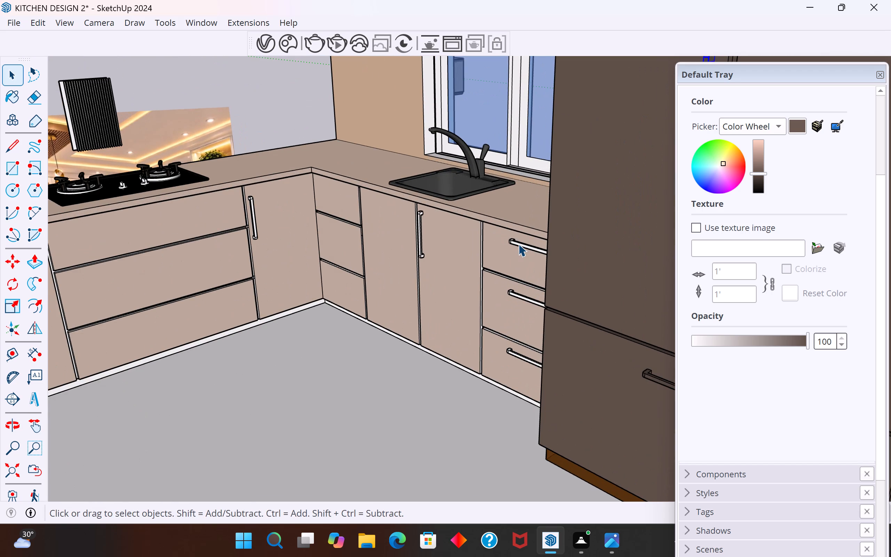
click(518, 244)
key(m)
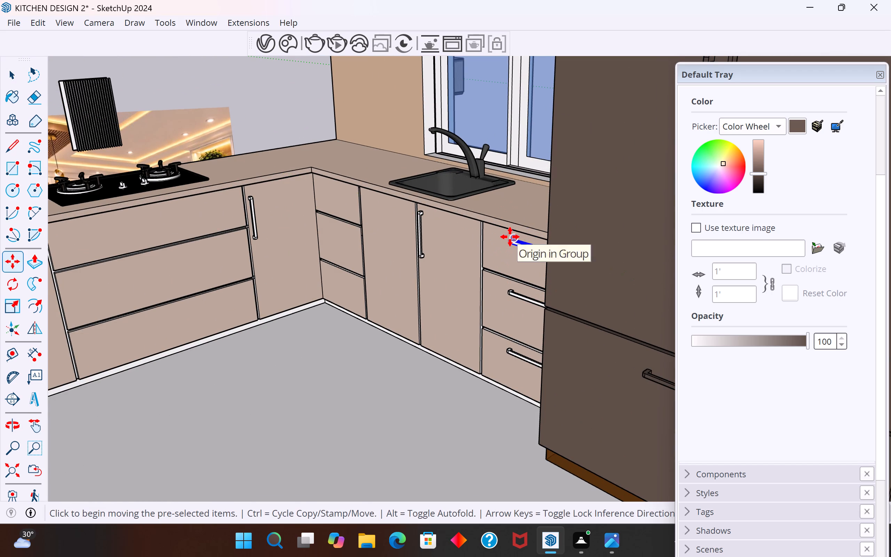
ctrl+click(510, 237)
scroll(146, 237, up, 3)
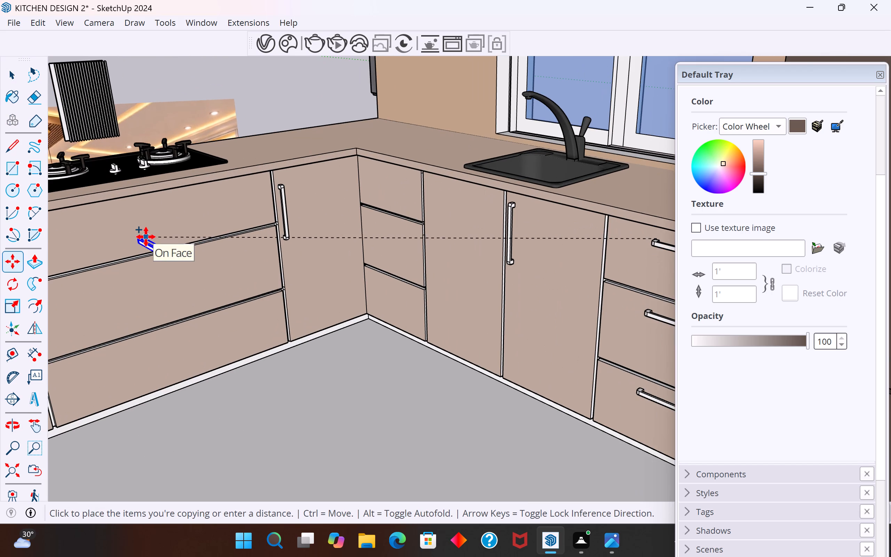
middle_drag(300, 321, 284, 395)
click(188, 427)
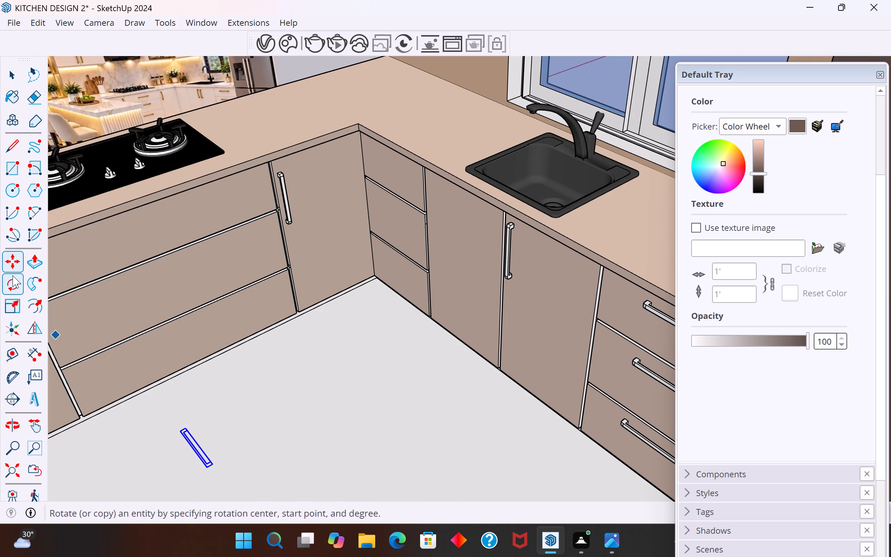
Rotate the copied handle flat on the floor so it runs parallel to the drawer fronts under the hob.
click(17, 289)
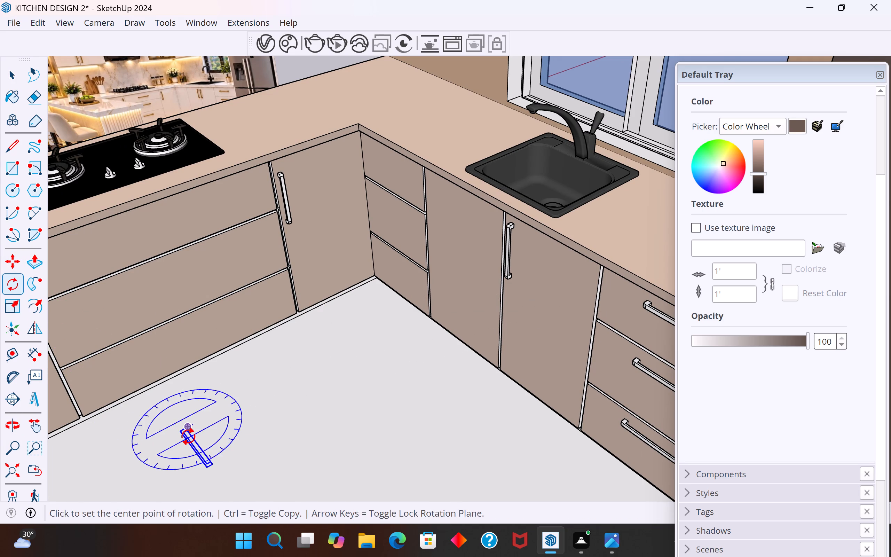
click(188, 437)
click(221, 472)
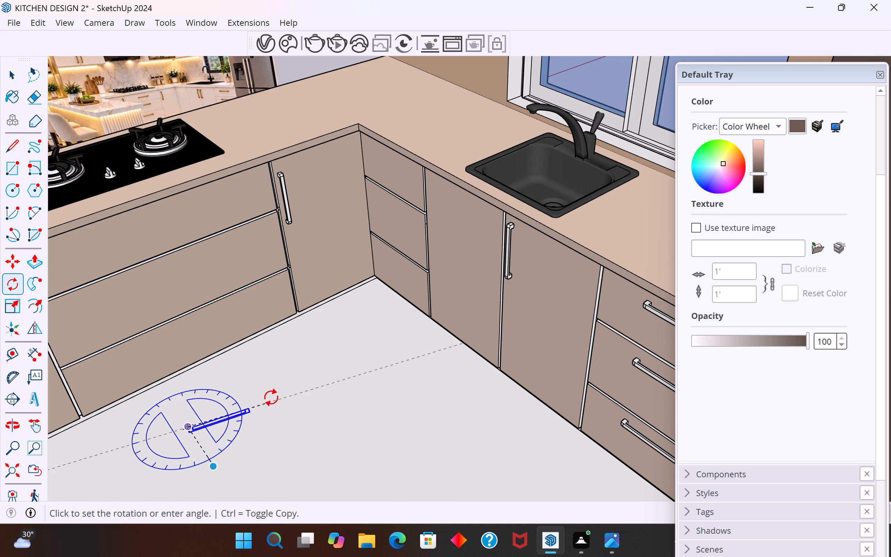
click(271, 389)
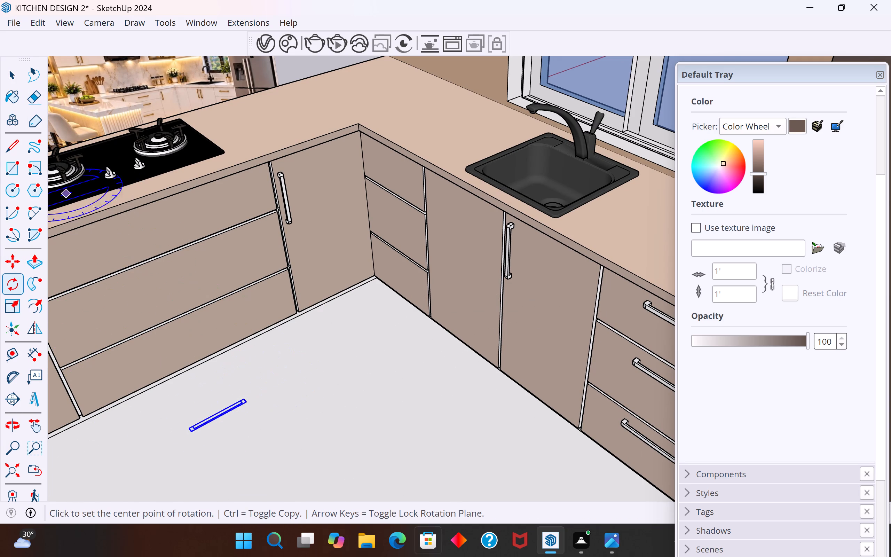
click(6, 77)
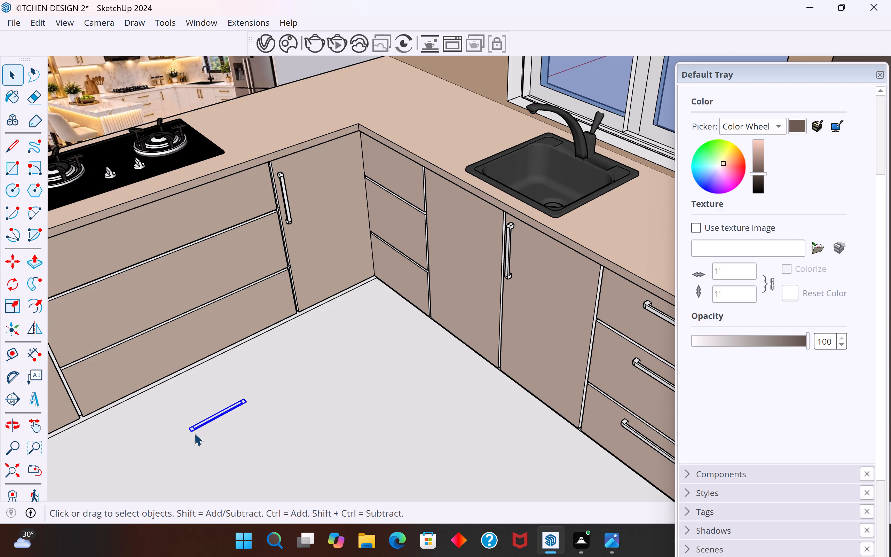
Move the rotated handle from the floor onto the front of the top drawer under the hob.
key(m)
click(190, 422)
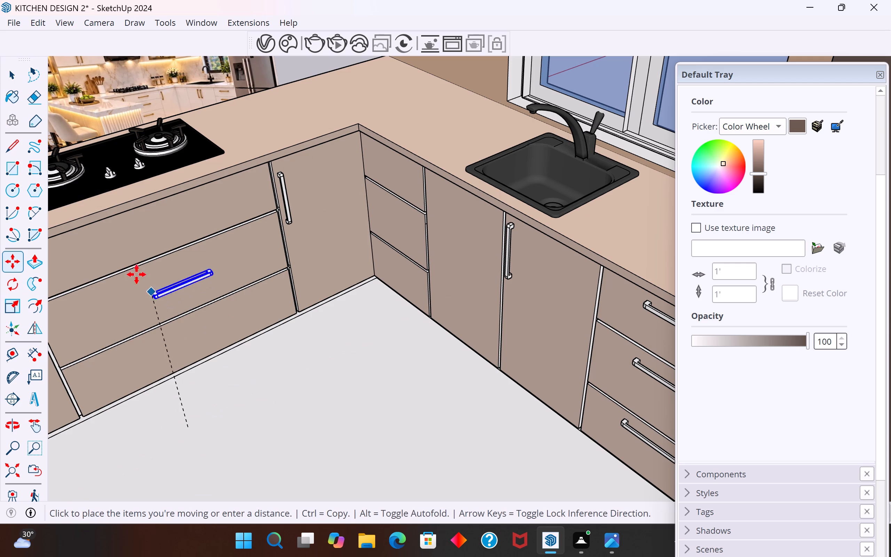
scroll(99, 247, up, 3)
middle_drag(101, 239, 328, 213)
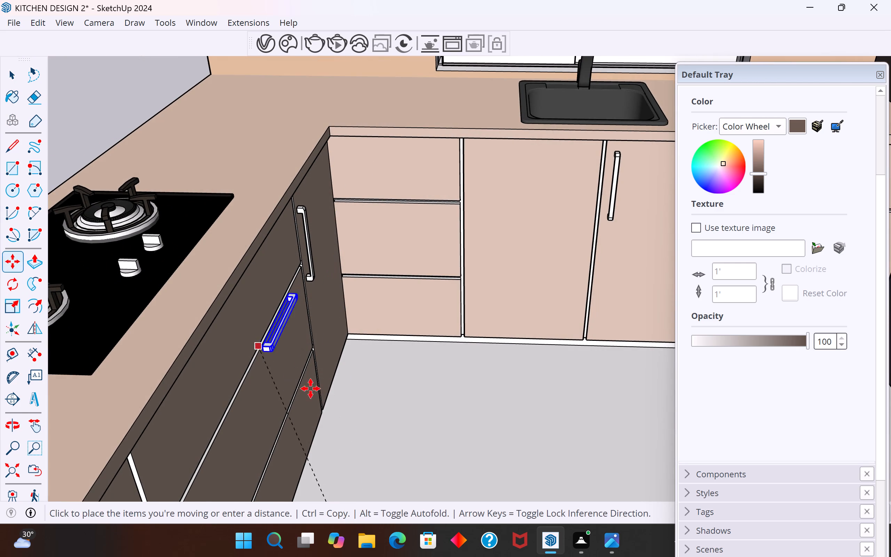
middle_drag(314, 394, 257, 303)
middle_drag(274, 331, 295, 420)
scroll(349, 444, down, 2)
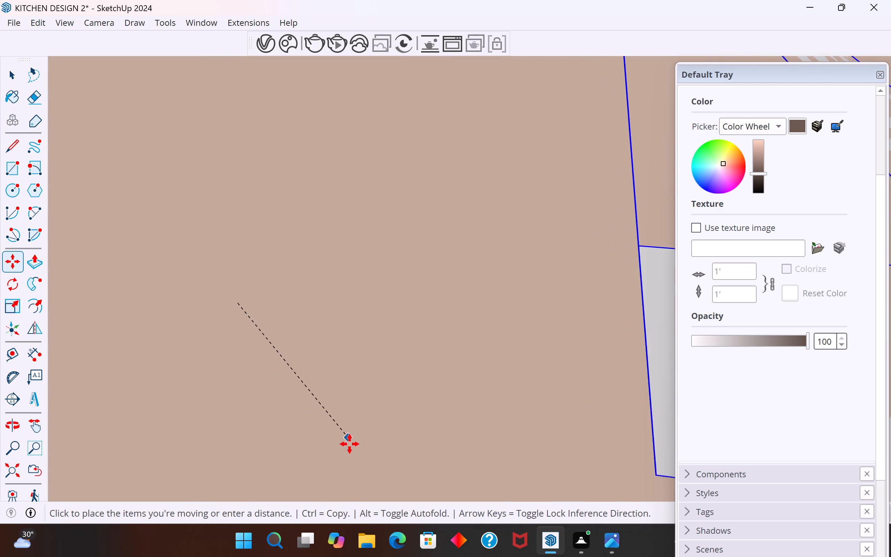
scroll(349, 444, down, 18)
scroll(433, 464, down, 13)
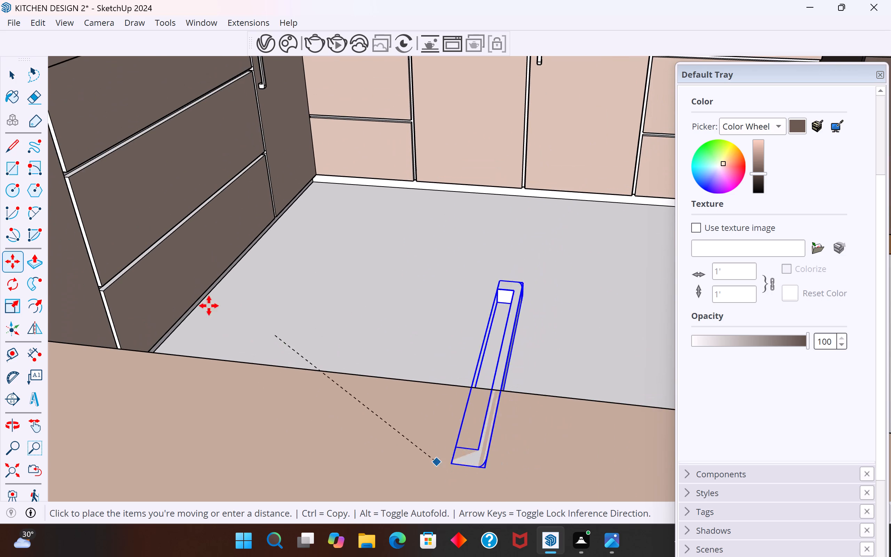
scroll(346, 382, down, 6)
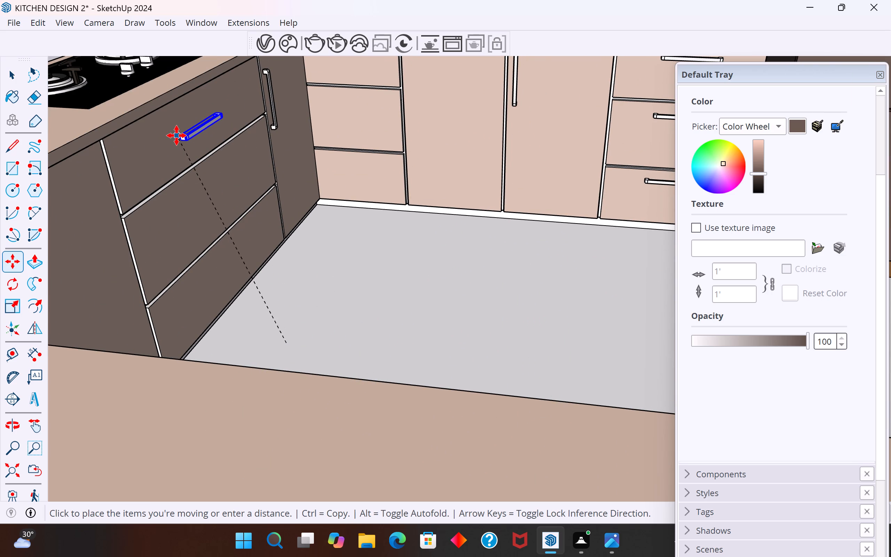
click(176, 135)
click(12, 70)
Move the top hob drawer's handle by its back corner so it sits against the drawer face.
middle_drag(400, 286, 231, 334)
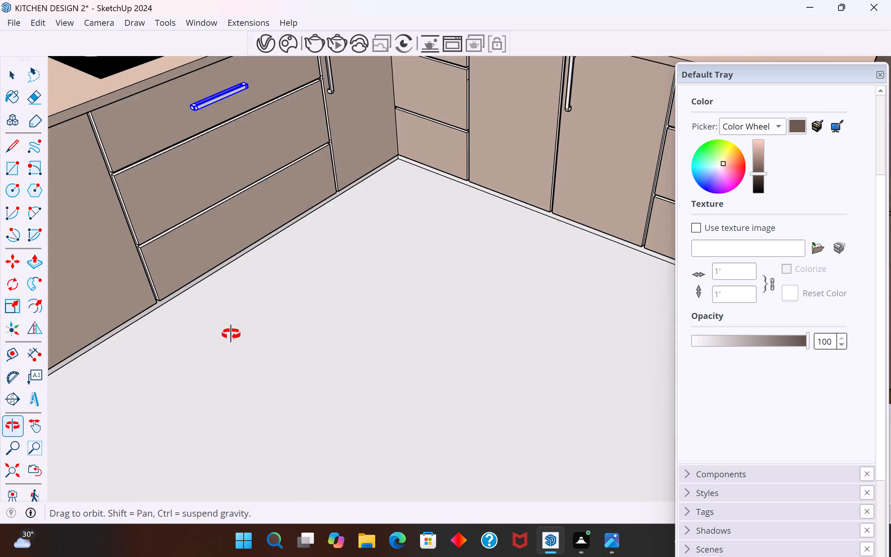
middle_drag(231, 334, 229, 434)
scroll(454, 316, down, 6)
middle_drag(481, 323, 353, 199)
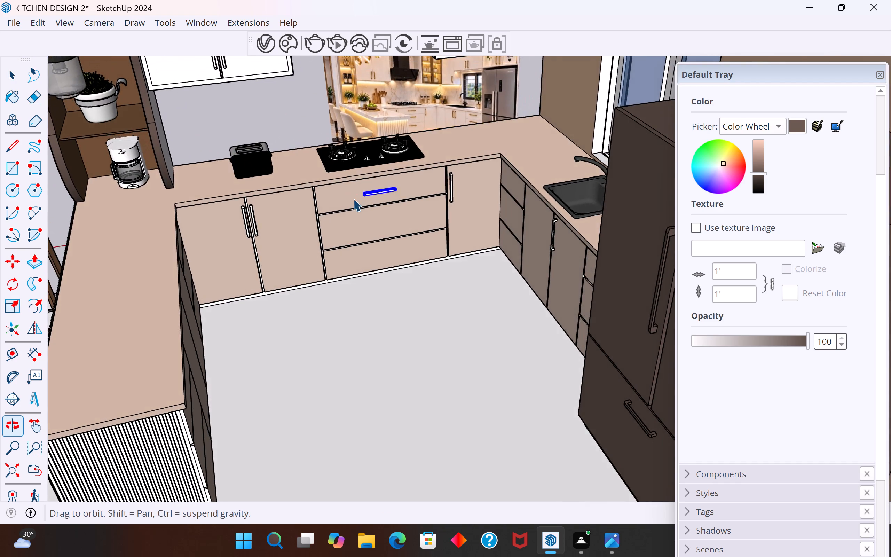
scroll(372, 189, up, 20)
middle_drag(358, 198, 528, 201)
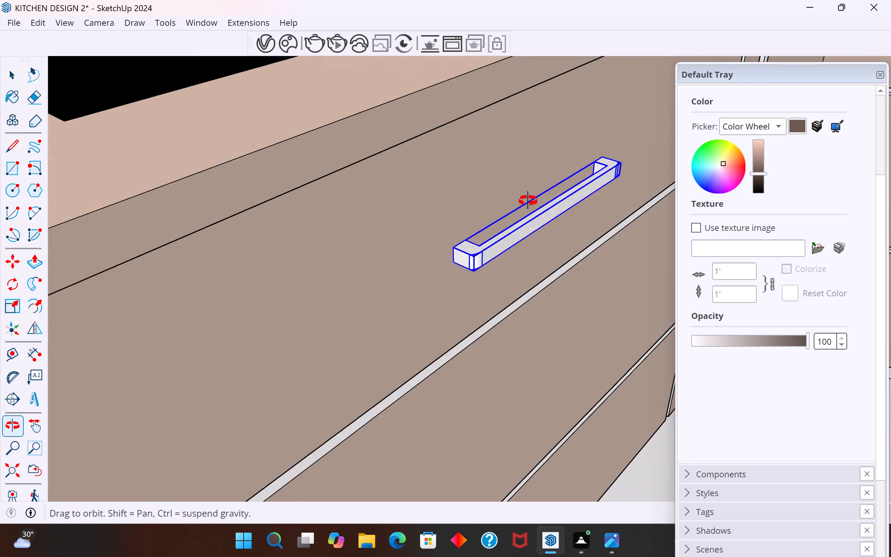
middle_drag(528, 201, 625, 186)
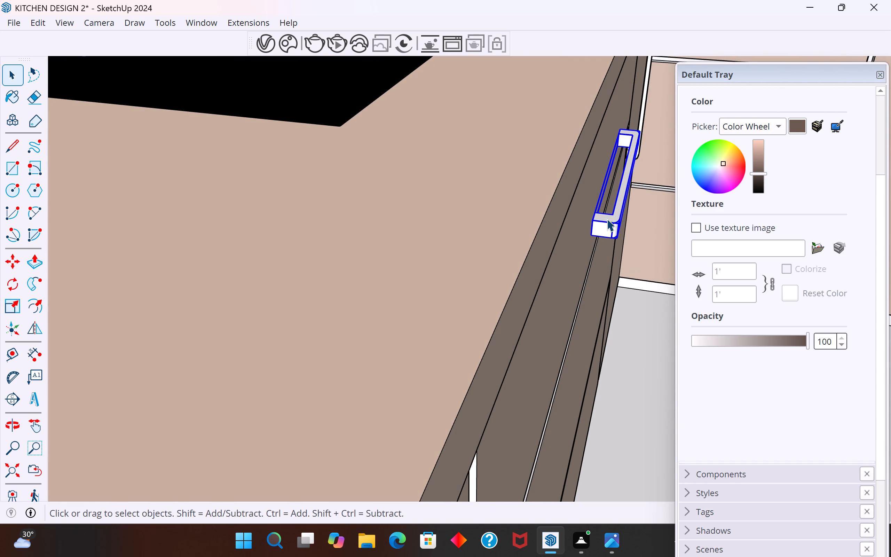
key(m)
scroll(597, 211, up, 8)
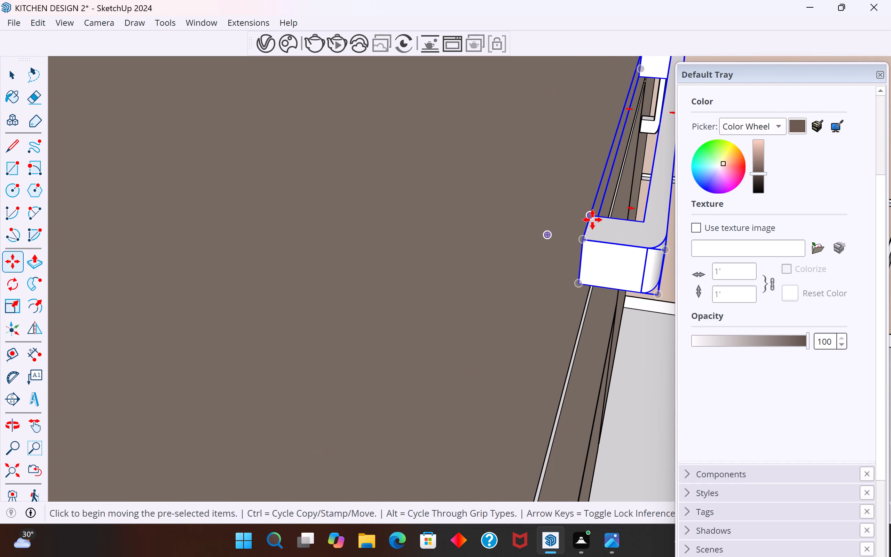
click(588, 245)
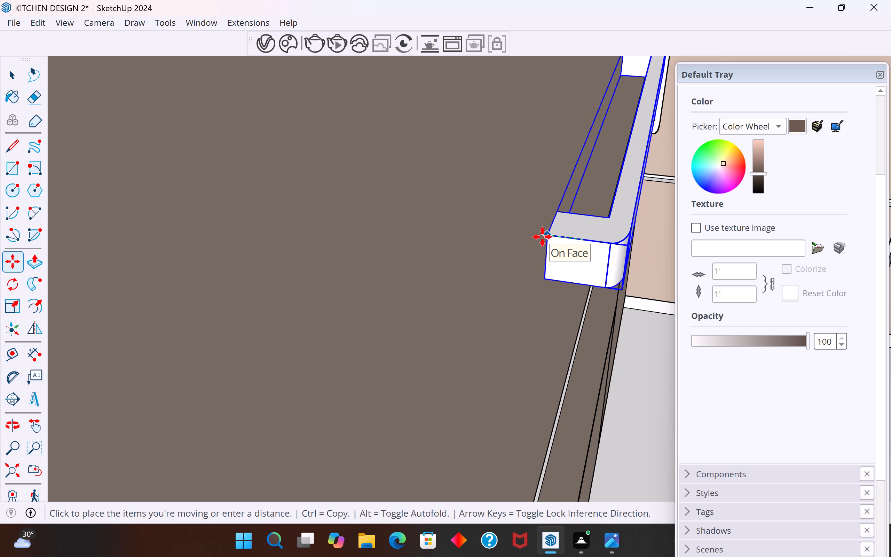
click(550, 234)
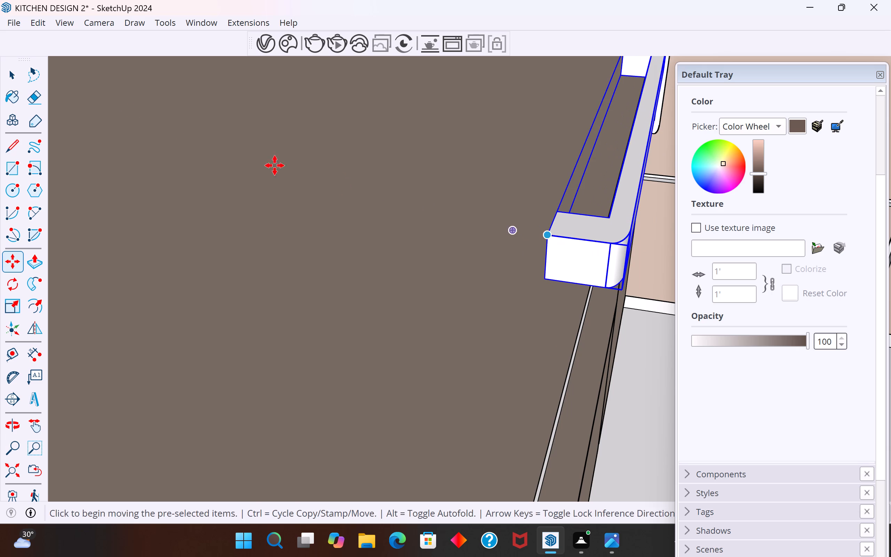
click(18, 77)
Copy the top hob drawer's handle down onto the middle drawer front.
scroll(289, 390, down, 12)
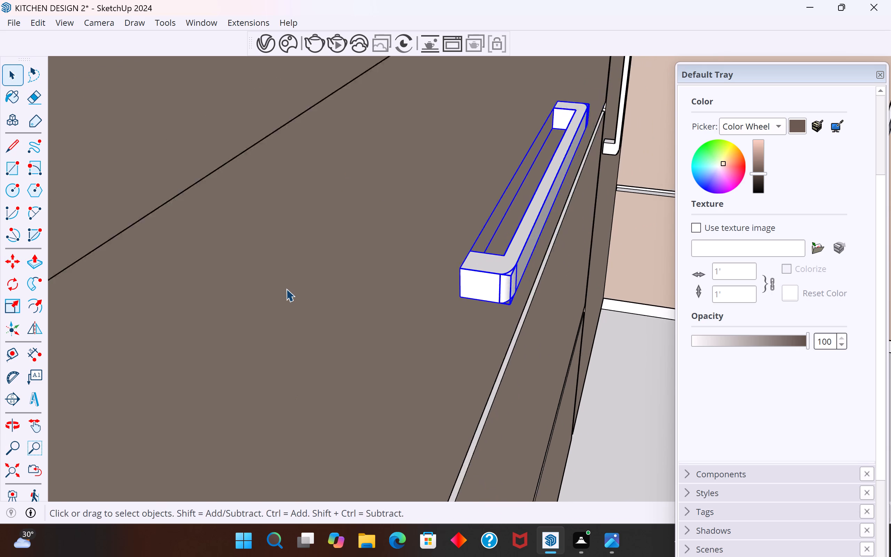
scroll(286, 289, down, 2)
scroll(286, 289, up, 1)
scroll(286, 289, down, 20)
scroll(286, 289, down, 10)
middle_drag(376, 321, 192, 291)
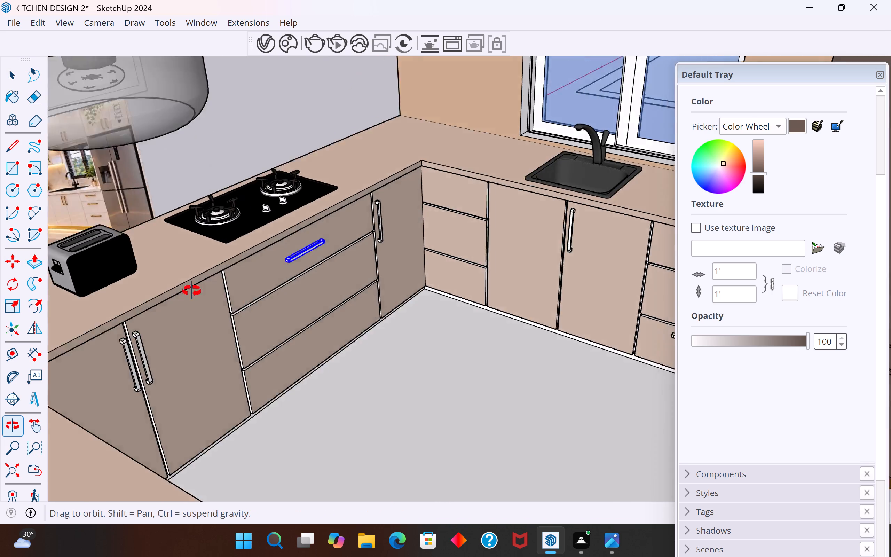
middle_drag(192, 291, 217, 240)
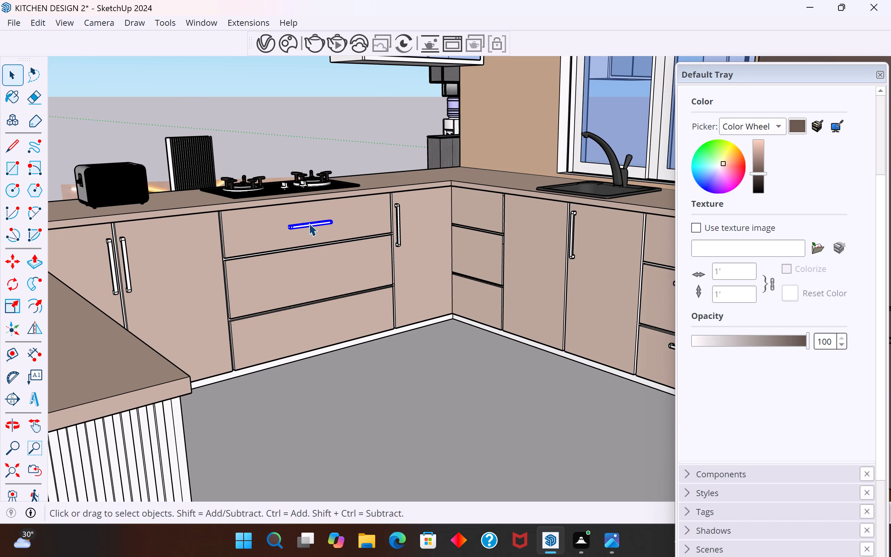
scroll(309, 223, up, 4)
key(m)
scroll(286, 235, up, 4)
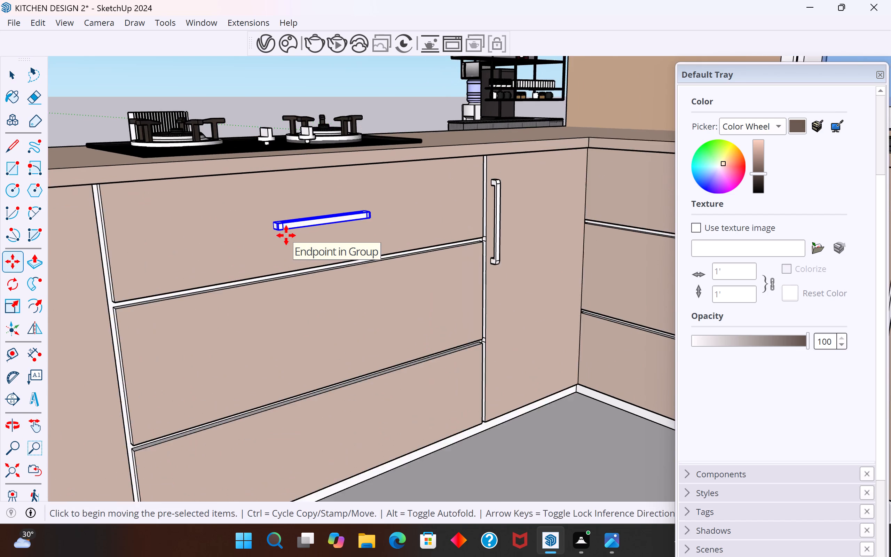
scroll(286, 235, up, 4)
ctrl+click(265, 215)
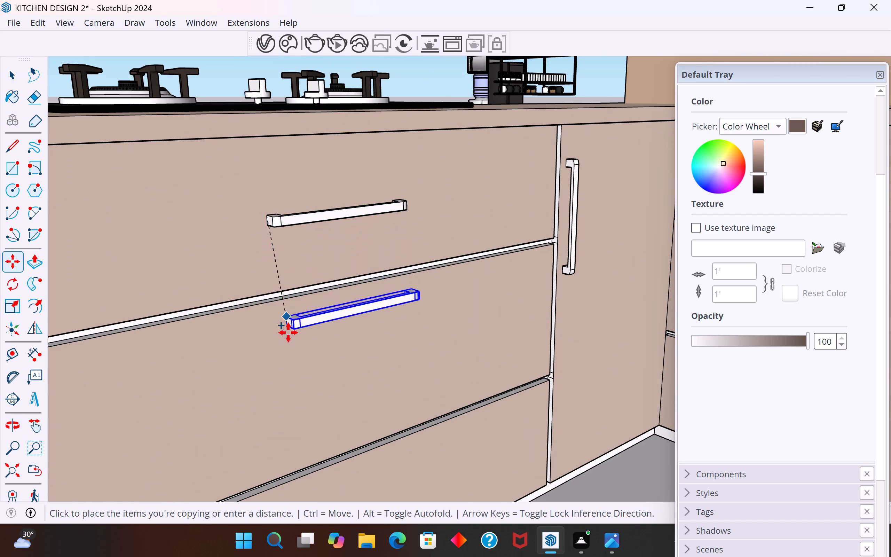
click(280, 347)
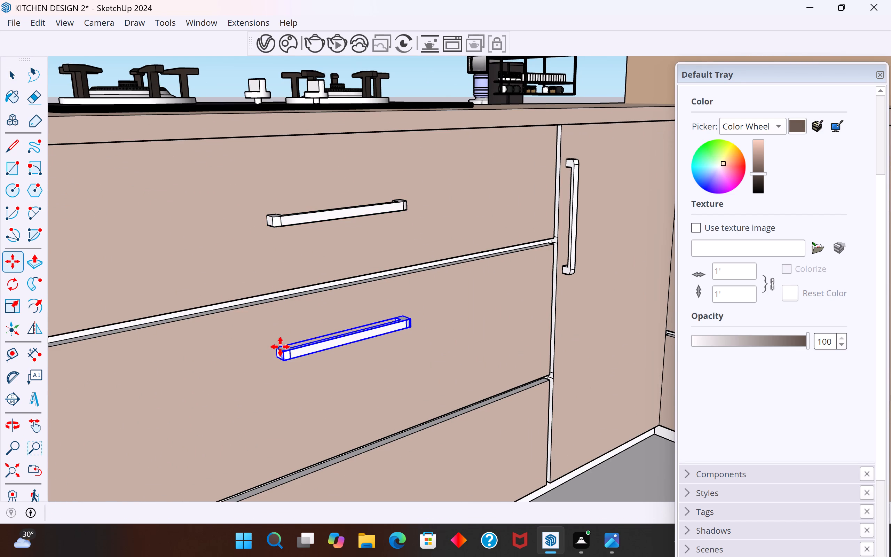
Copy the middle hob drawer's handle straight down onto the bottom drawer front, then clear the selection.
click(280, 347)
scroll(298, 297, down, 10)
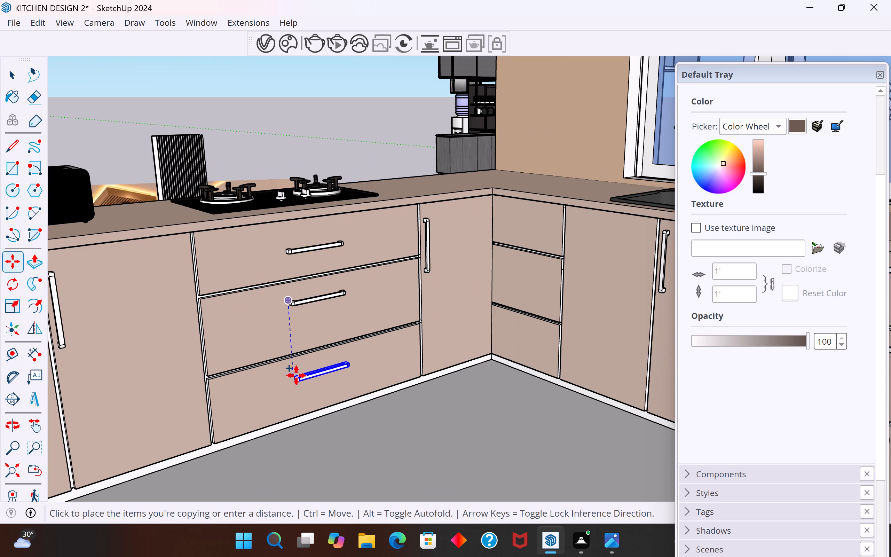
click(298, 366)
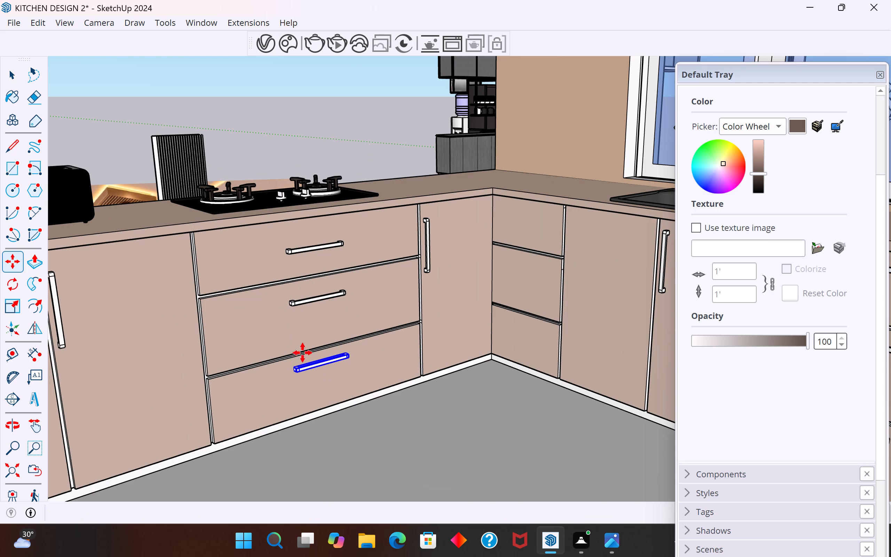
click(14, 68)
click(163, 88)
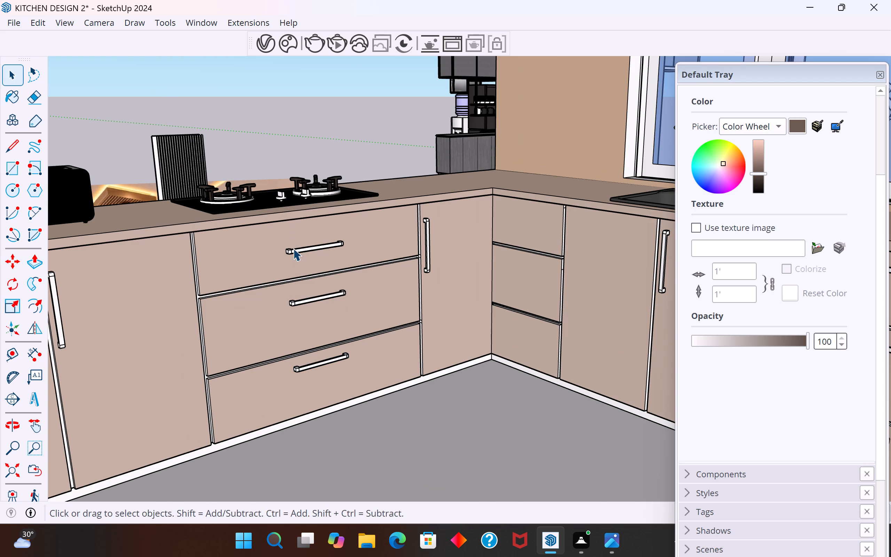
Move the top hob drawer's handle up, closer to the drawer front's upper edge.
click(292, 252)
key(m)
scroll(285, 245, up, 4)
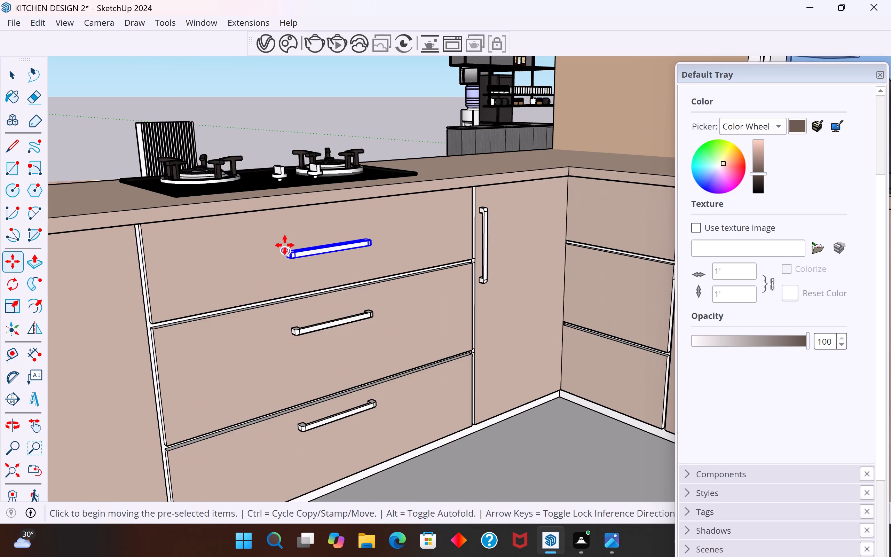
scroll(285, 245, up, 13)
click(292, 270)
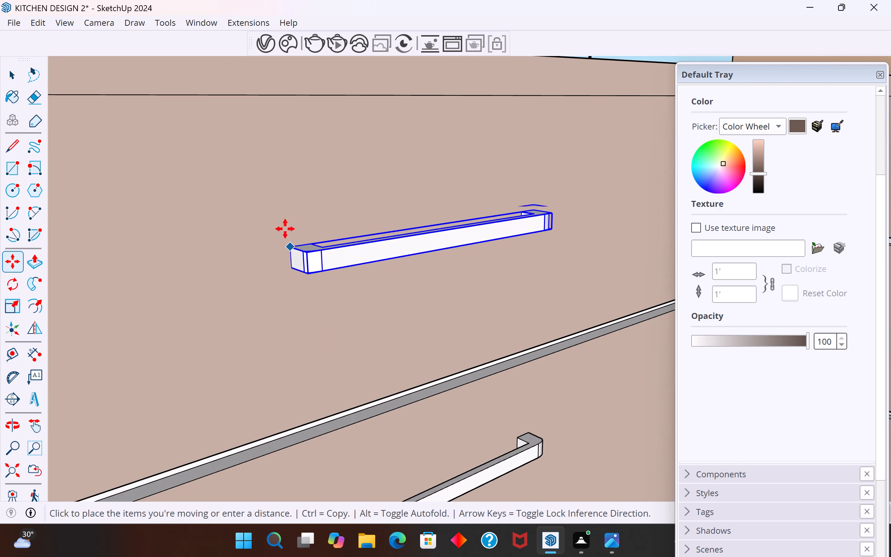
click(279, 153)
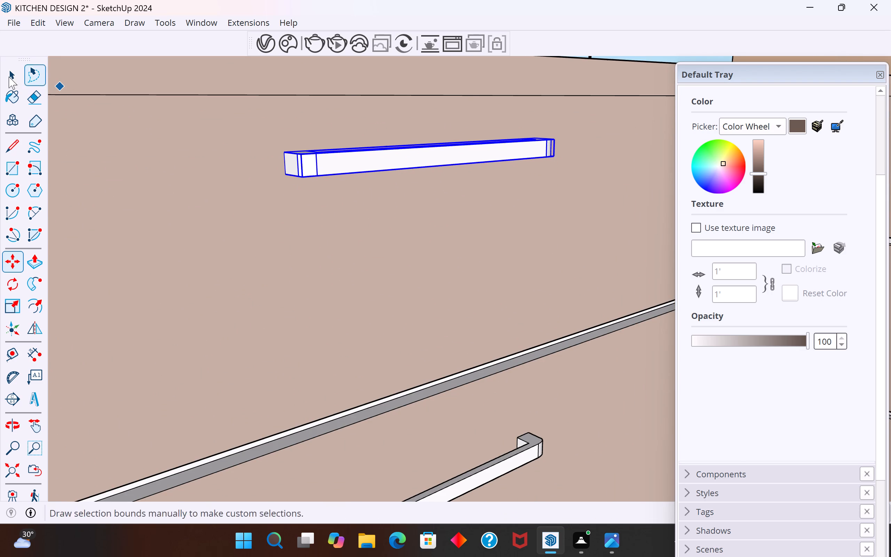
click(12, 77)
Move the middle hob drawer's handle straight up, closer to the drawer front's upper edge.
scroll(294, 206, down, 14)
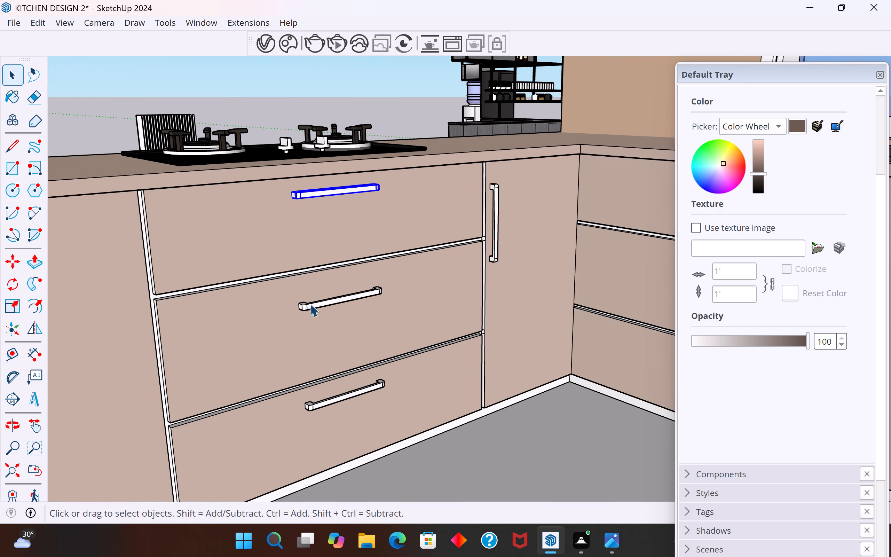
click(310, 304)
scroll(302, 306, up, 7)
key(m)
scroll(297, 300, up, 4)
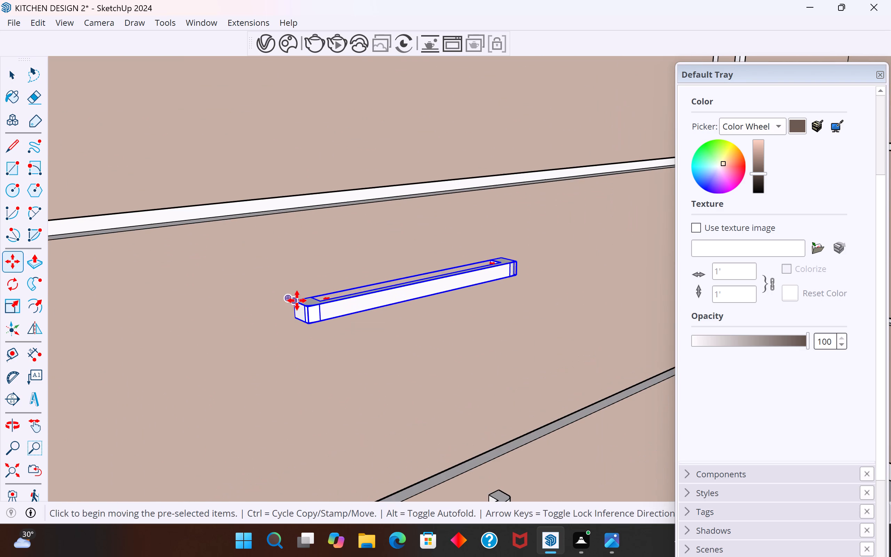
click(294, 300)
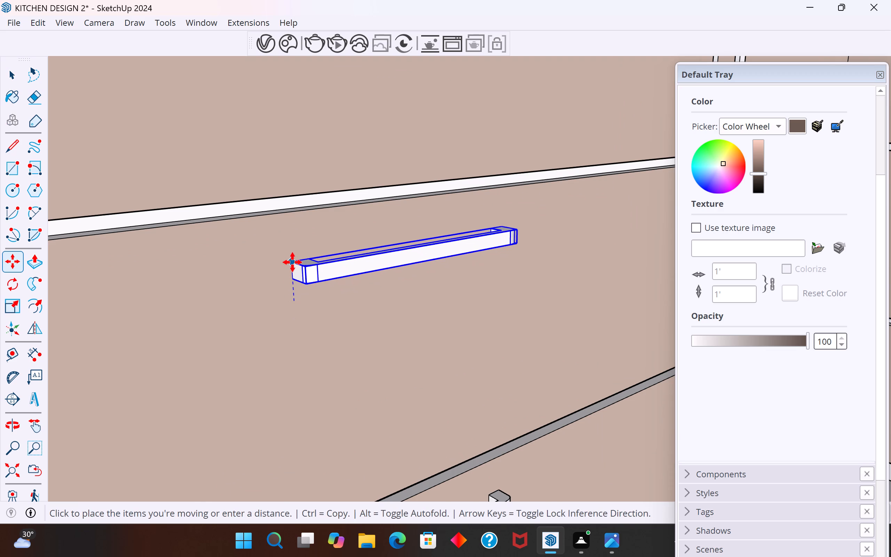
click(292, 262)
scroll(292, 262, down, 15)
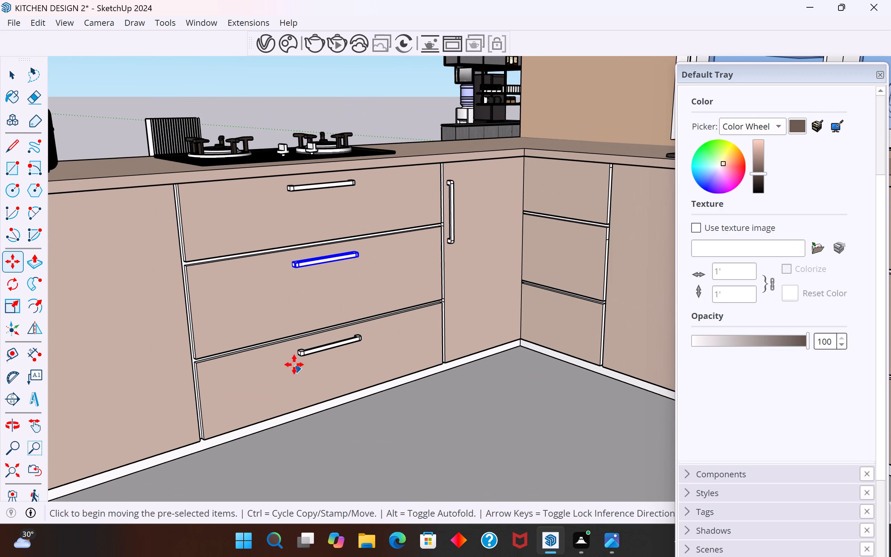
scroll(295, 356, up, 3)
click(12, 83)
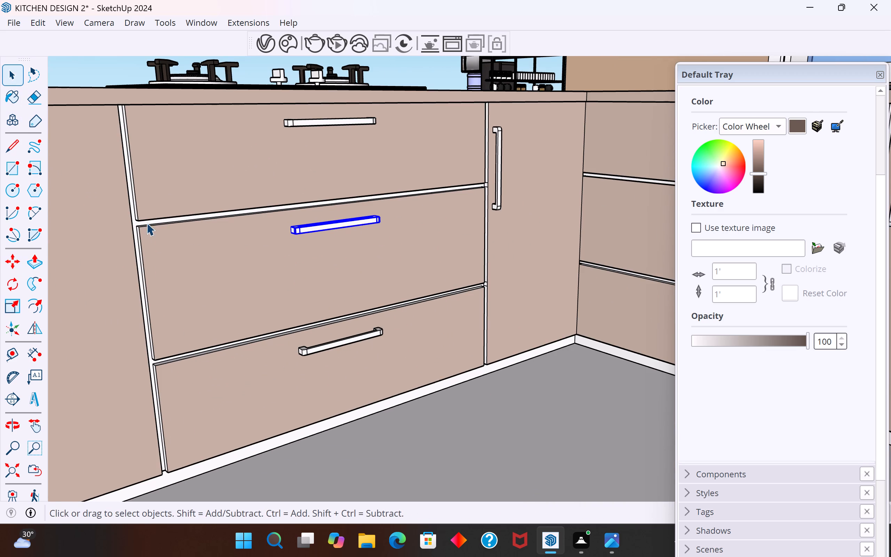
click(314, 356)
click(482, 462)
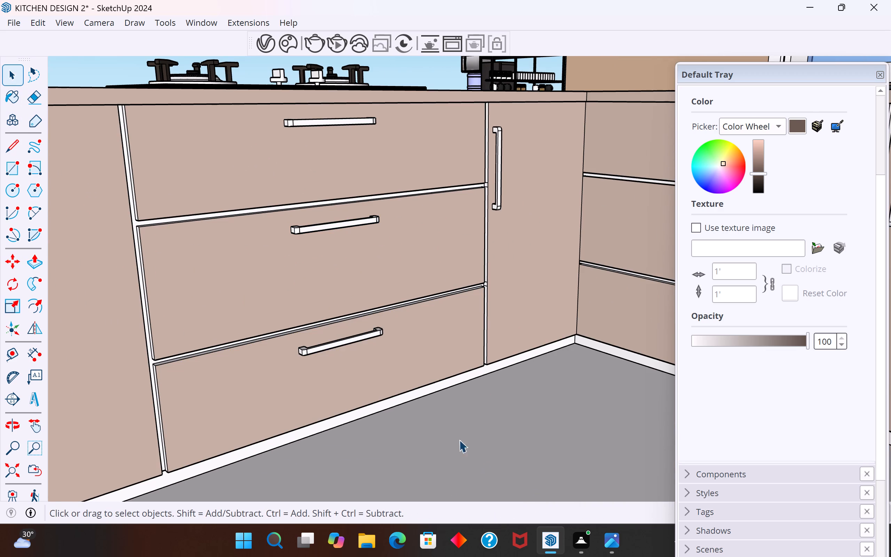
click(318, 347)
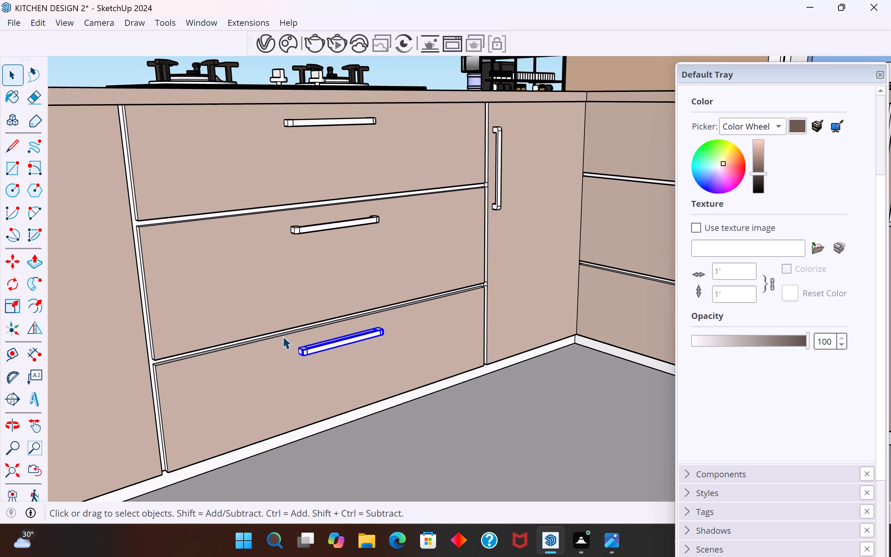
Move the vertical handle on the door beside the hob drawers slightly away from the door's drawer-side edge, then clear the selection.
scroll(493, 415, down, 4)
middle_drag(517, 397, 366, 393)
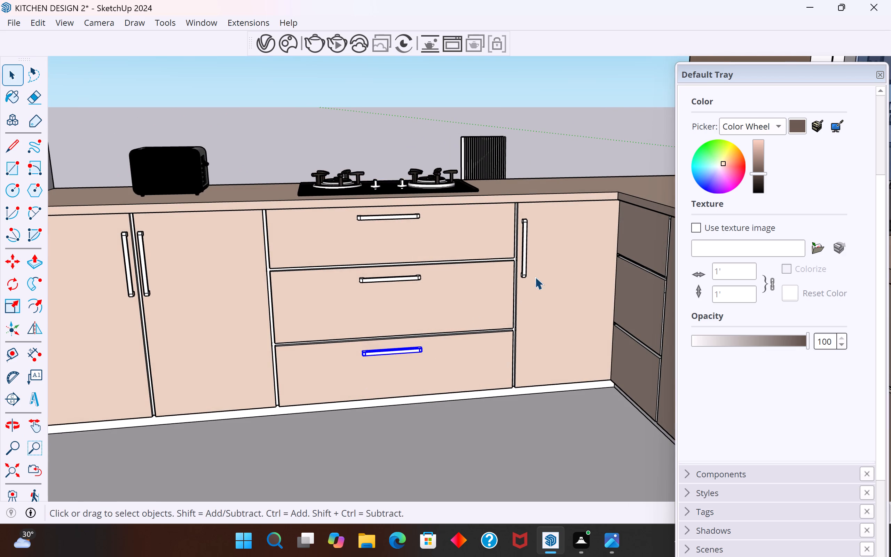
click(526, 261)
key(m)
scroll(534, 204, up, 5)
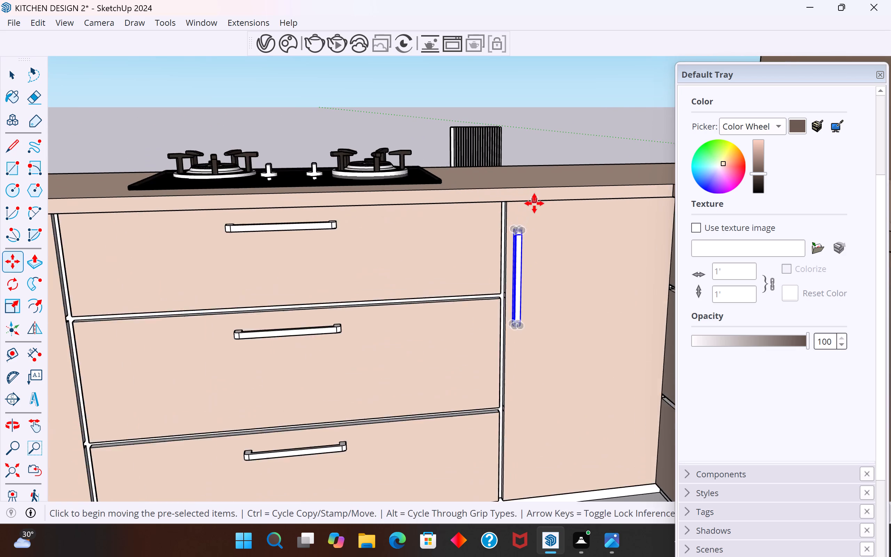
scroll(534, 203, up, 9)
click(494, 257)
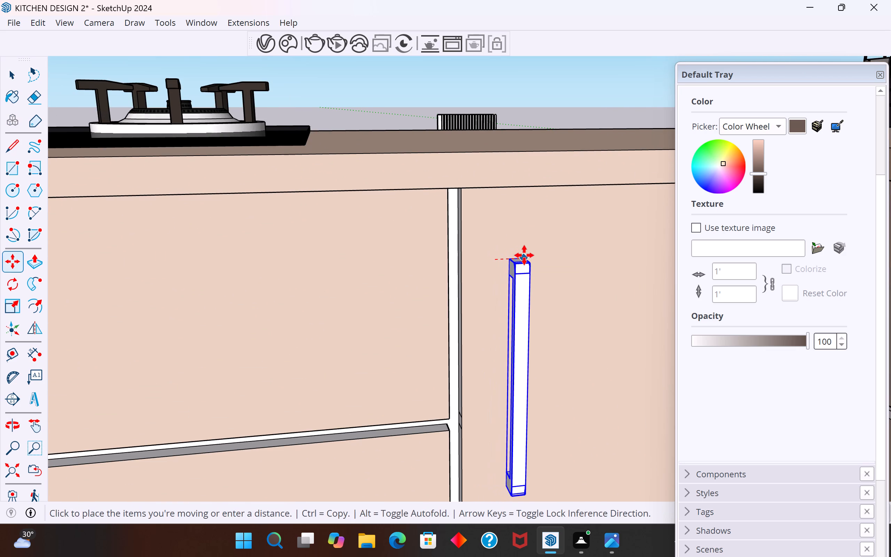
click(531, 257)
click(15, 78)
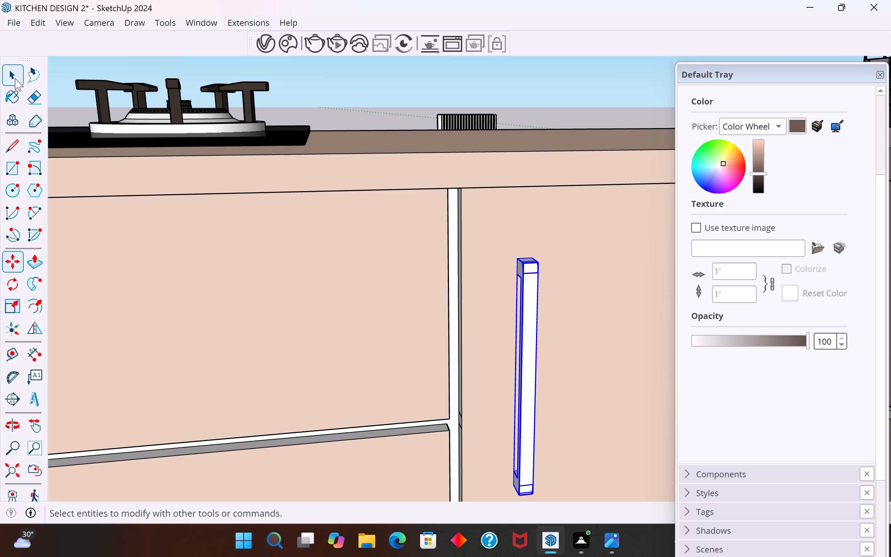
click(366, 98)
Examine the hob cabinets and the peninsula's drawer fronts from several angles to check the handle layout.
scroll(374, 94, down, 6)
middle_drag(388, 143, 429, 237)
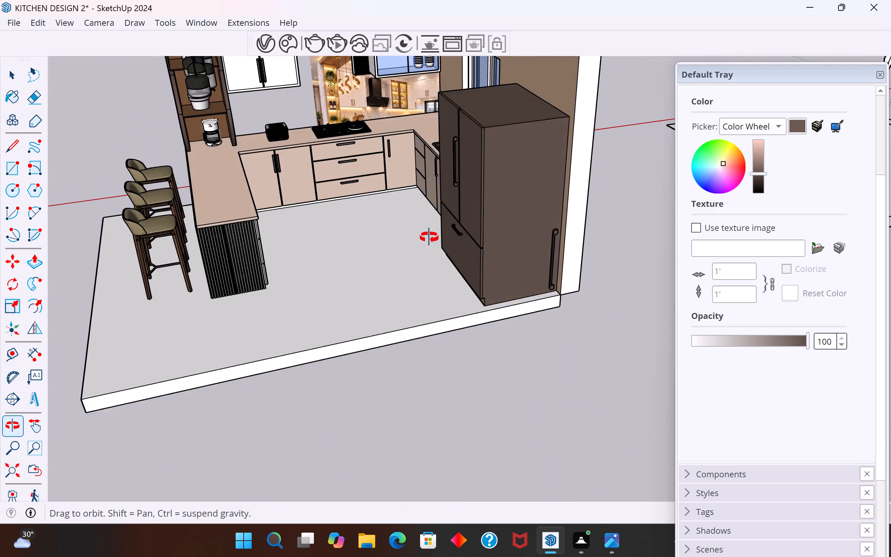
middle_drag(429, 237, 290, 275)
scroll(208, 191, up, 4)
middle_drag(207, 190, 250, 190)
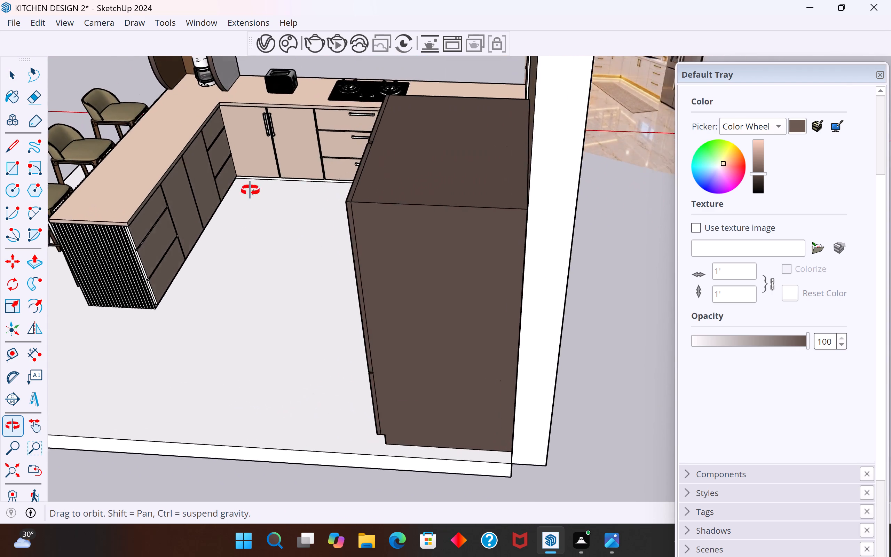
middle_drag(250, 190, 508, 159)
middle_drag(508, 159, 328, 212)
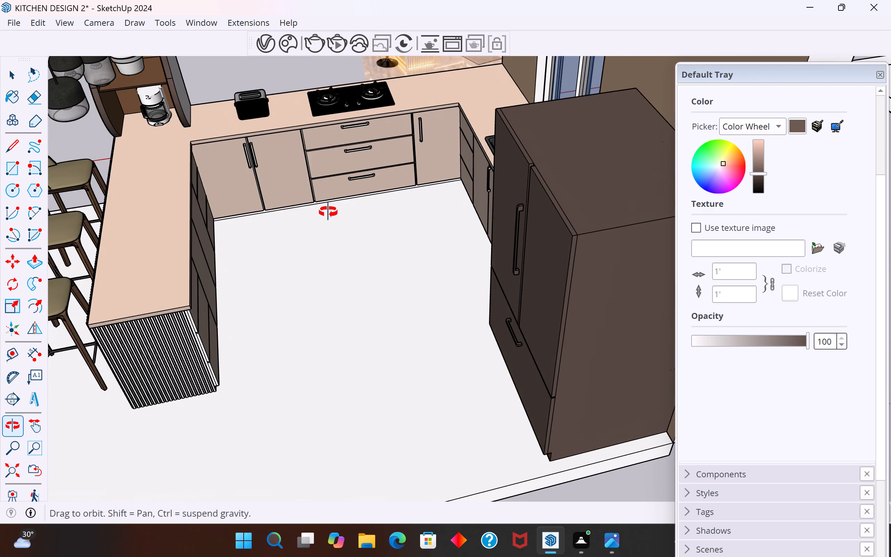
middle_drag(328, 212, 148, 247)
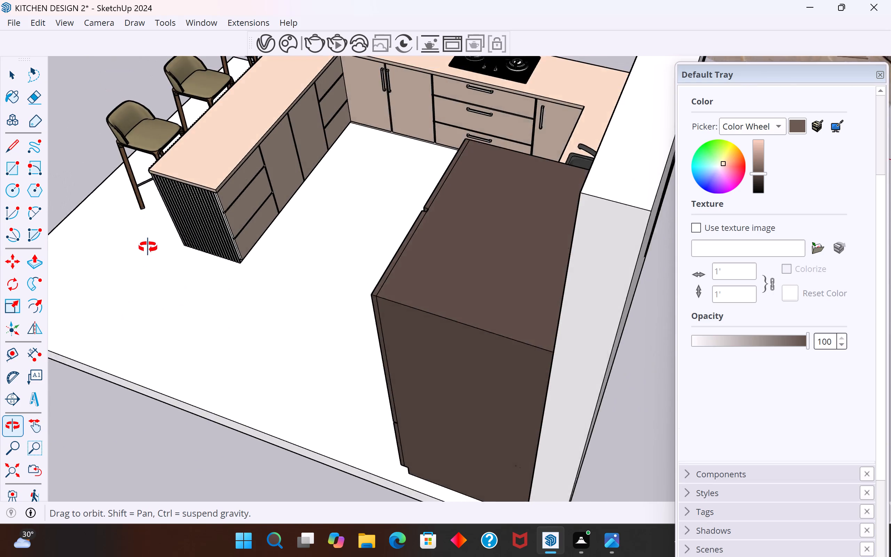
middle_drag(148, 247, 246, 125)
scroll(346, 182, up, 4)
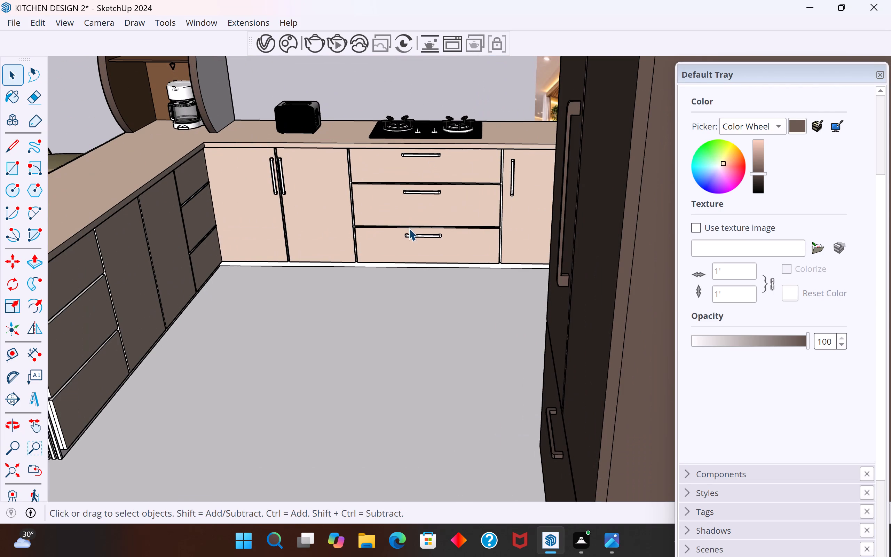
Copy the top hob drawer's handle onto the bottom drawer front at the peninsula's fluted end.
click(414, 234)
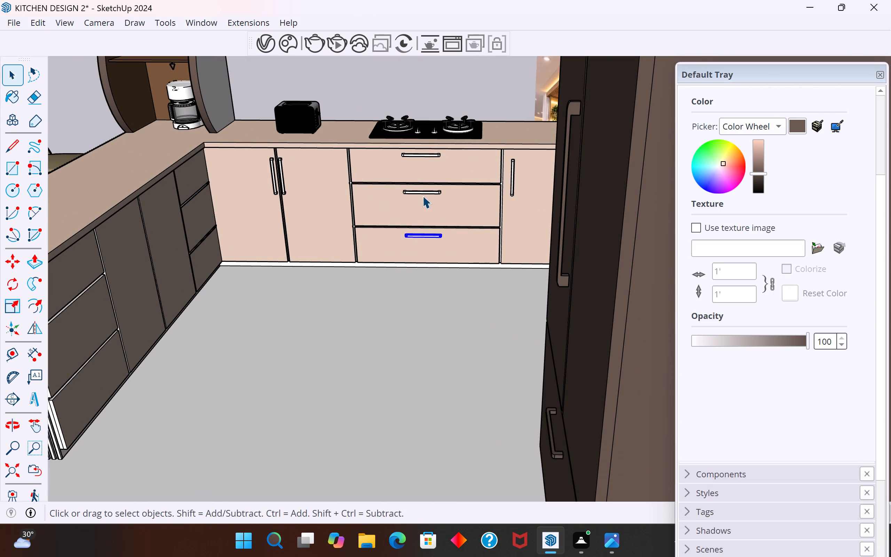
click(425, 191)
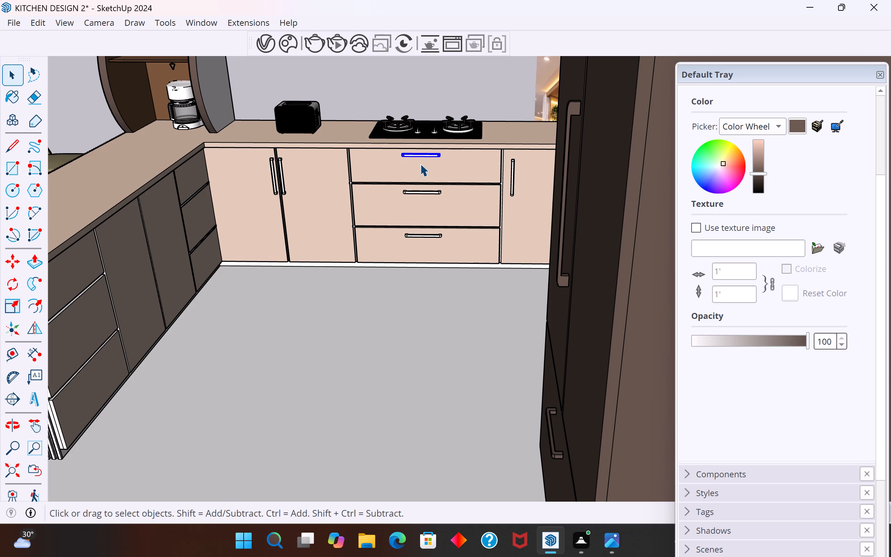
key(m)
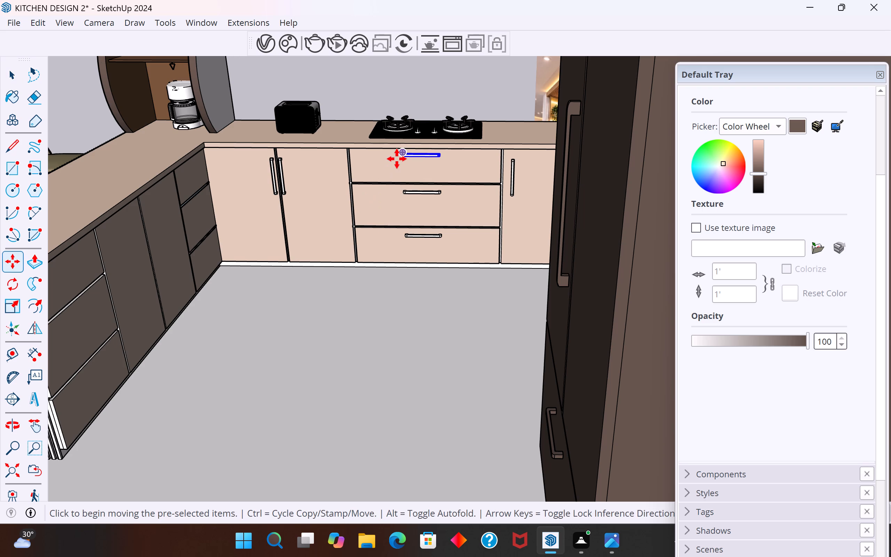
click(397, 159)
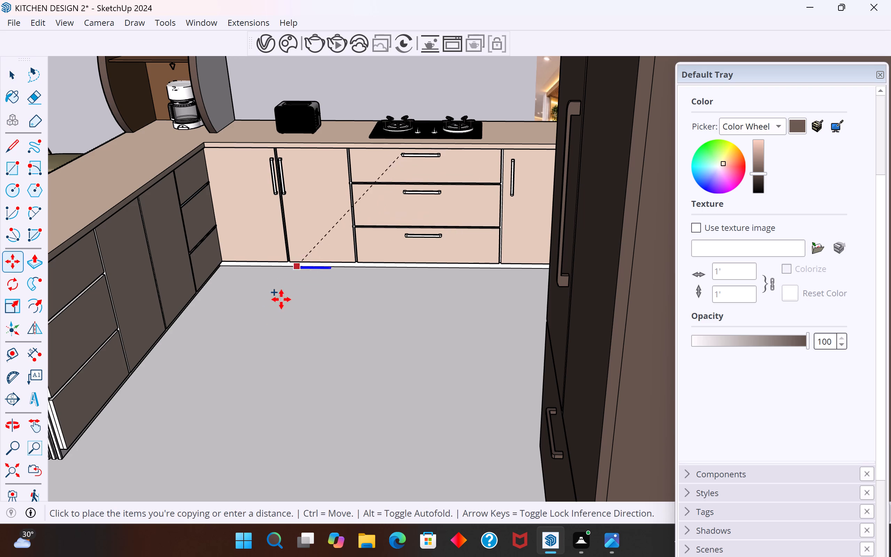
middle_drag(364, 332, 300, 264)
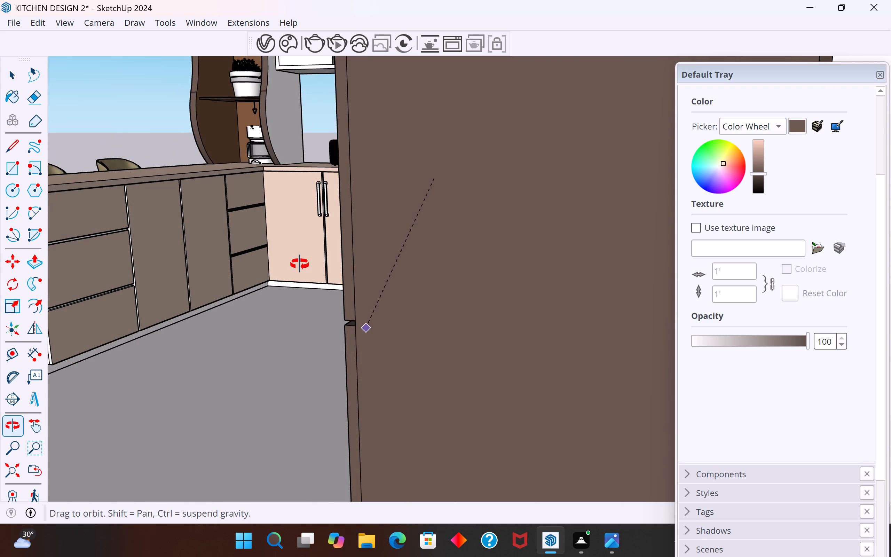
middle_drag(300, 264, 306, 265)
scroll(306, 265, up, 1)
scroll(513, 332, down, 6)
scroll(139, 330, up, 8)
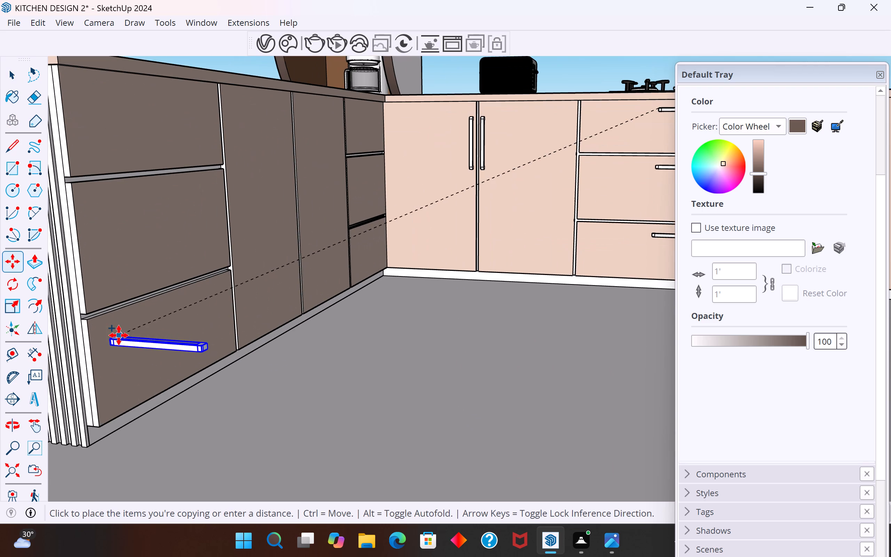
click(120, 328)
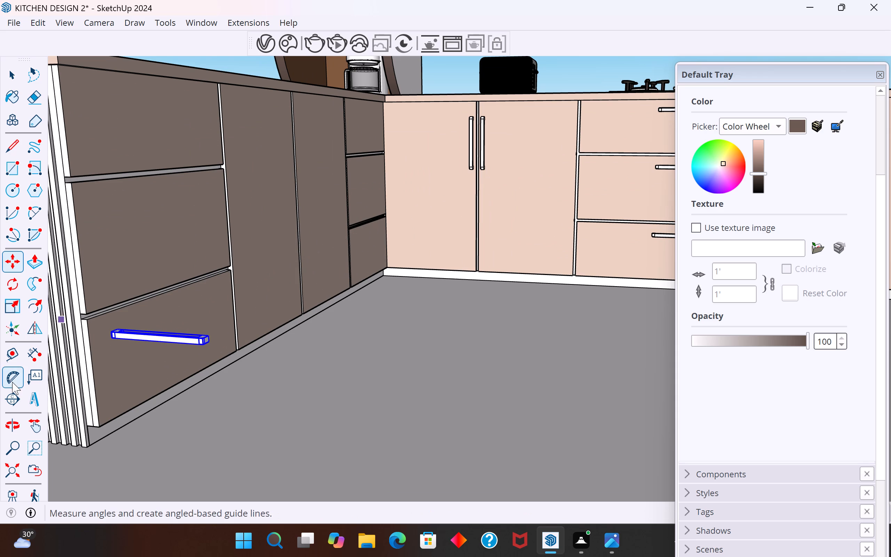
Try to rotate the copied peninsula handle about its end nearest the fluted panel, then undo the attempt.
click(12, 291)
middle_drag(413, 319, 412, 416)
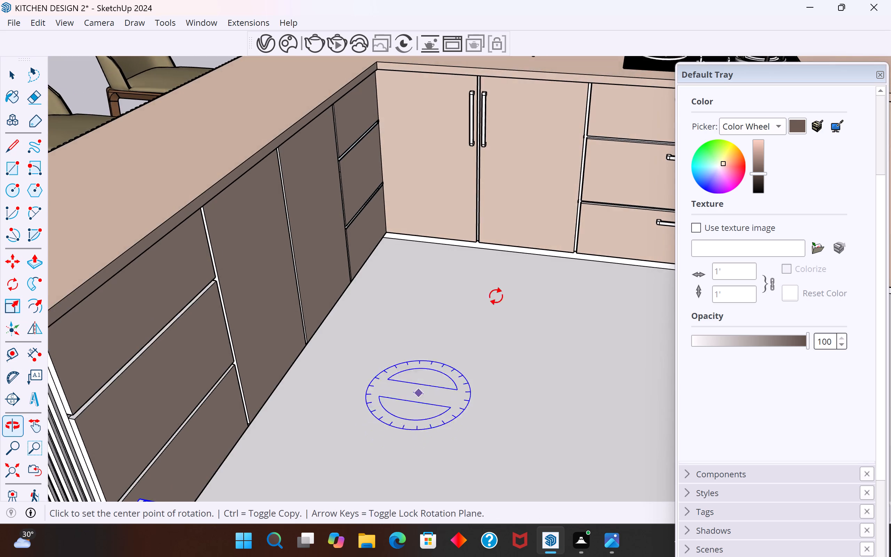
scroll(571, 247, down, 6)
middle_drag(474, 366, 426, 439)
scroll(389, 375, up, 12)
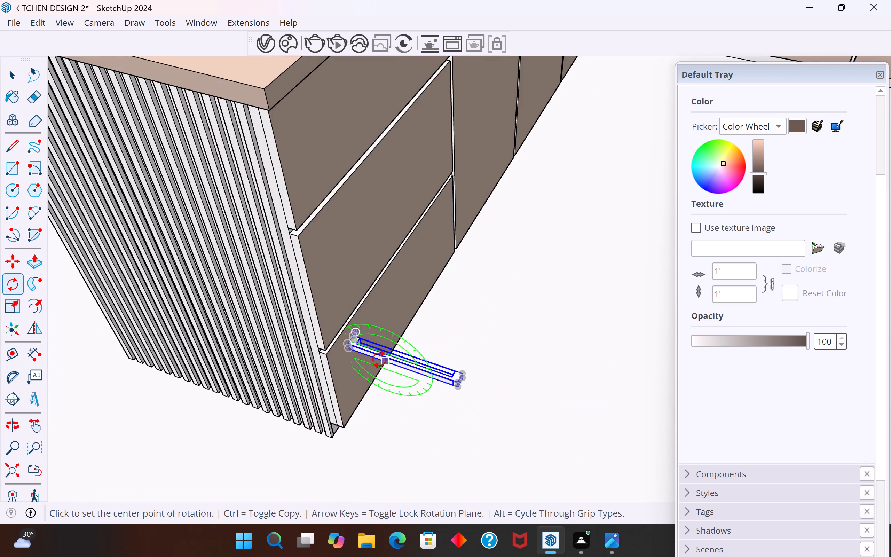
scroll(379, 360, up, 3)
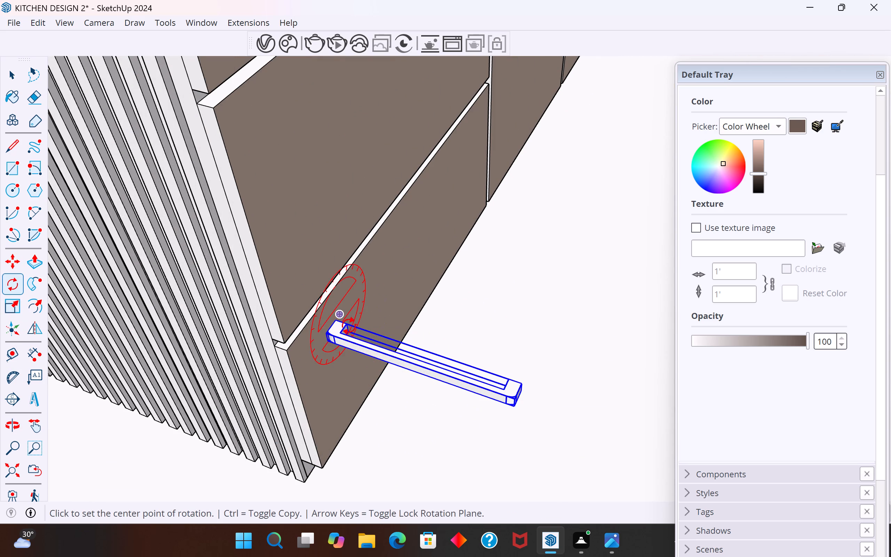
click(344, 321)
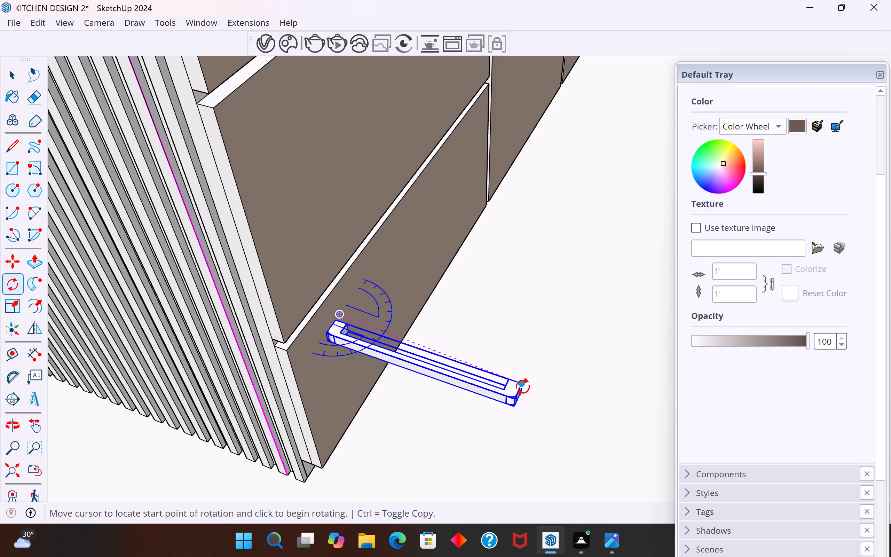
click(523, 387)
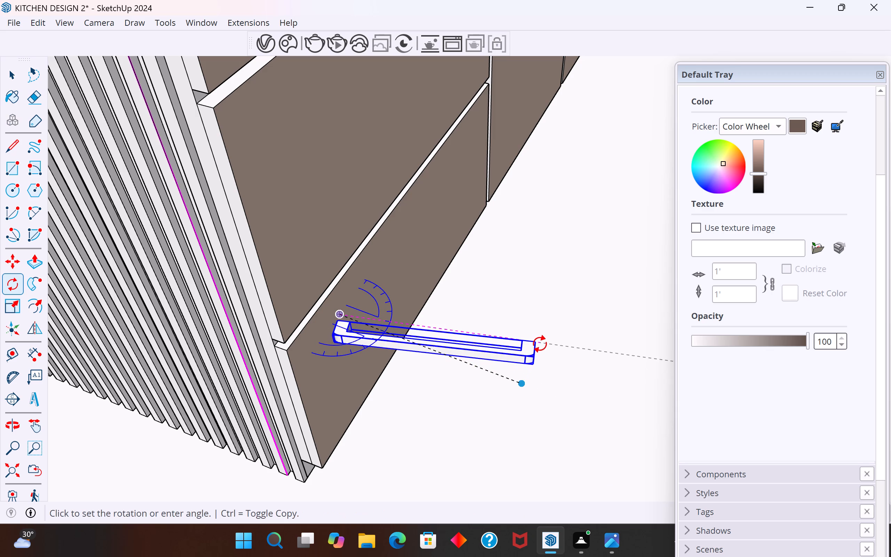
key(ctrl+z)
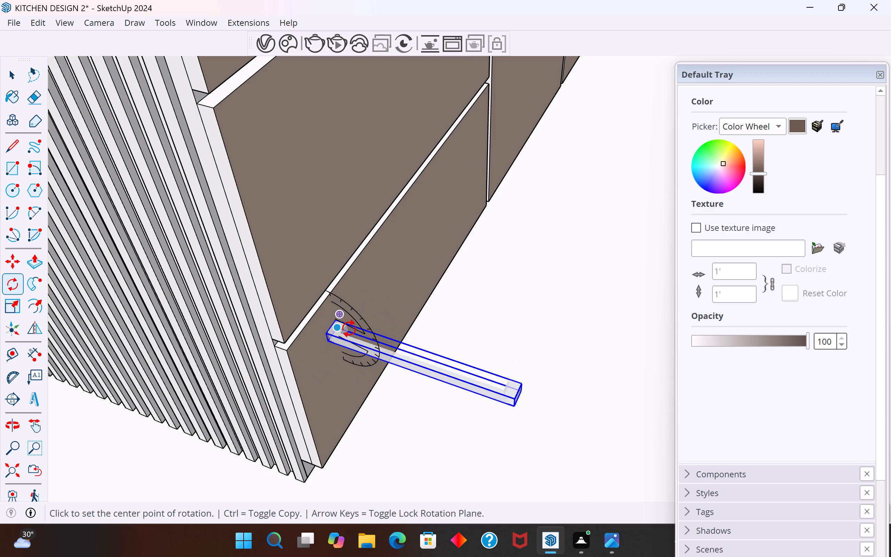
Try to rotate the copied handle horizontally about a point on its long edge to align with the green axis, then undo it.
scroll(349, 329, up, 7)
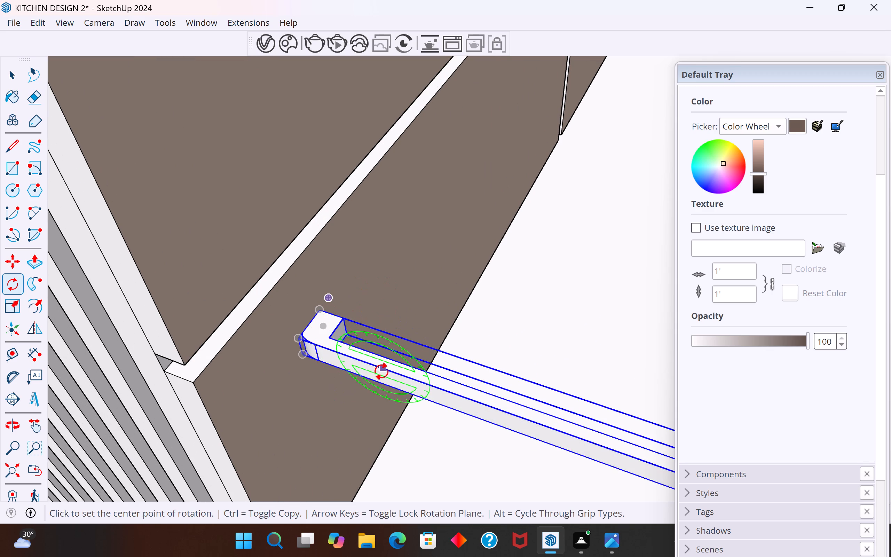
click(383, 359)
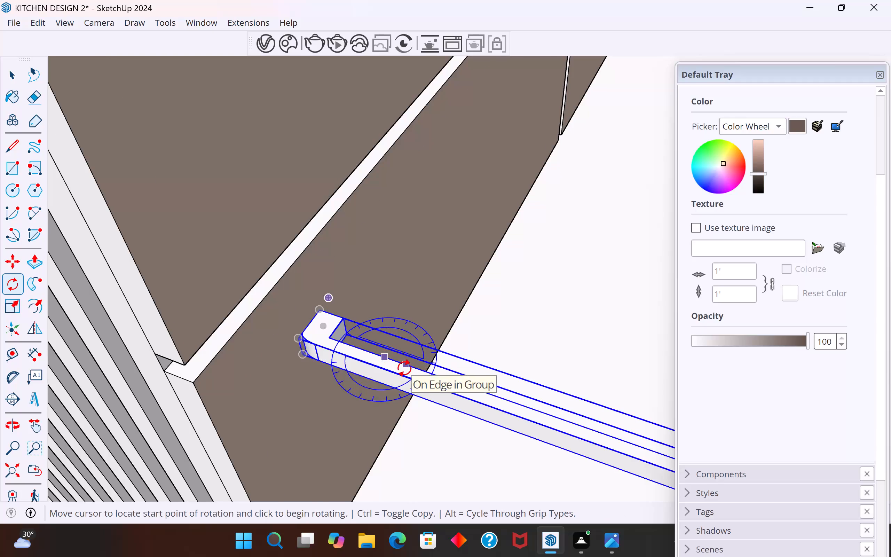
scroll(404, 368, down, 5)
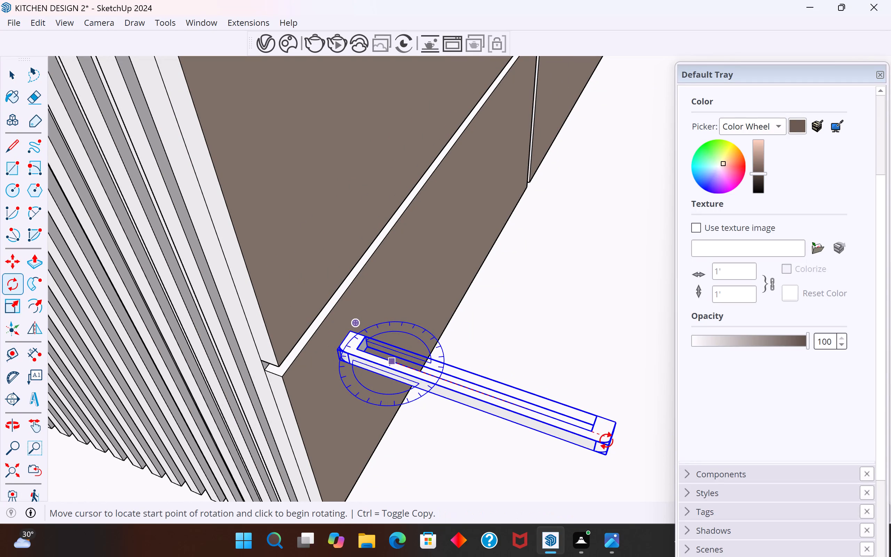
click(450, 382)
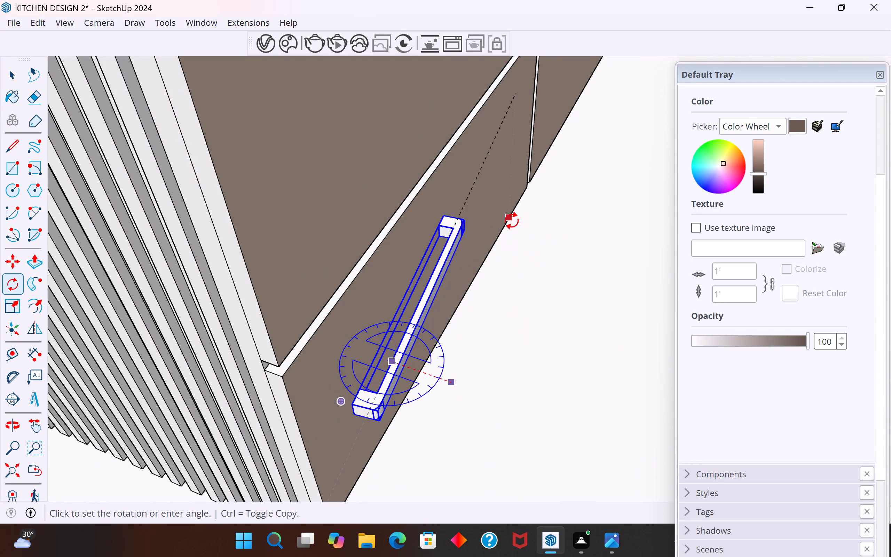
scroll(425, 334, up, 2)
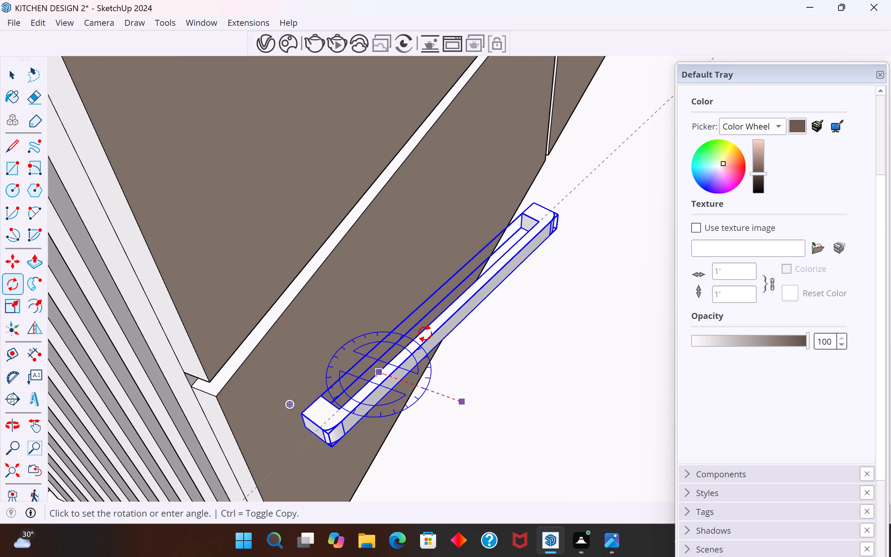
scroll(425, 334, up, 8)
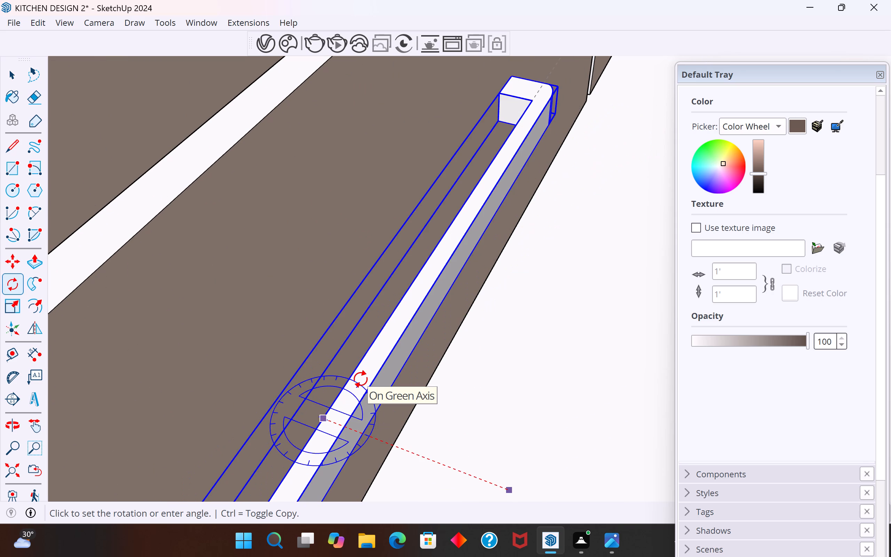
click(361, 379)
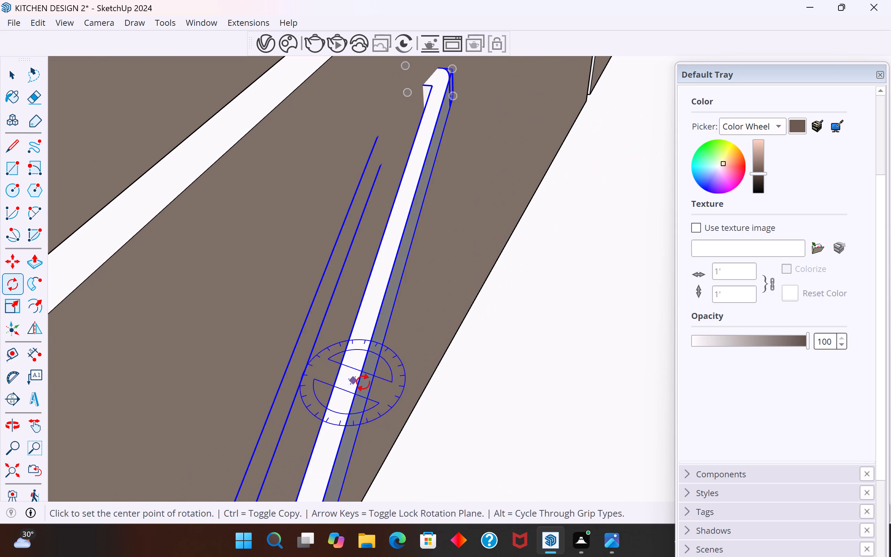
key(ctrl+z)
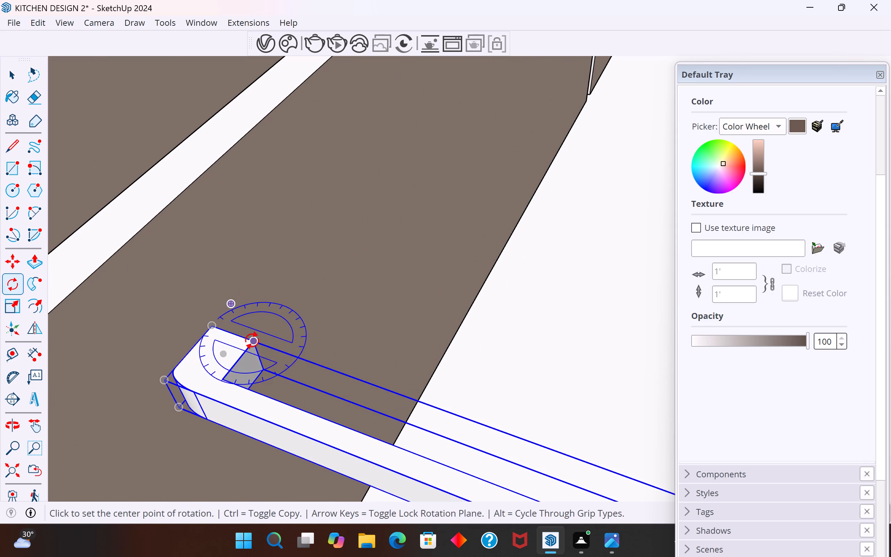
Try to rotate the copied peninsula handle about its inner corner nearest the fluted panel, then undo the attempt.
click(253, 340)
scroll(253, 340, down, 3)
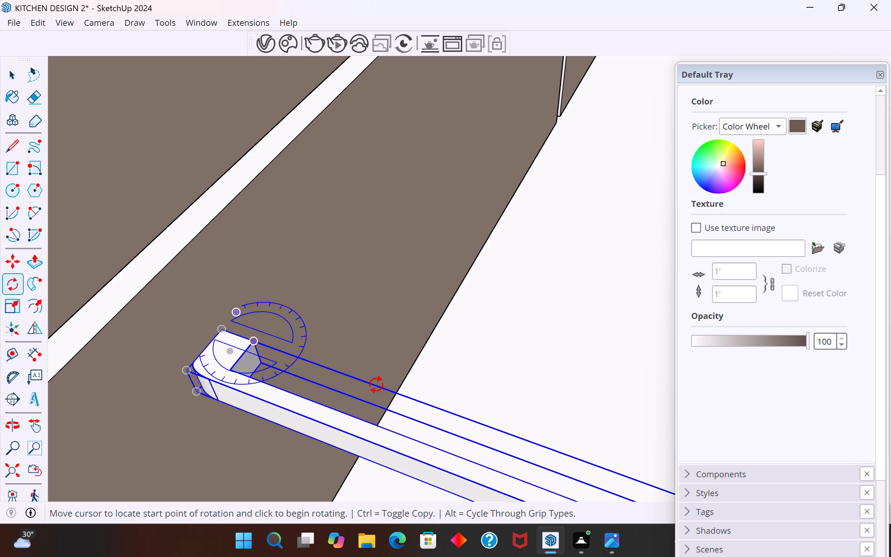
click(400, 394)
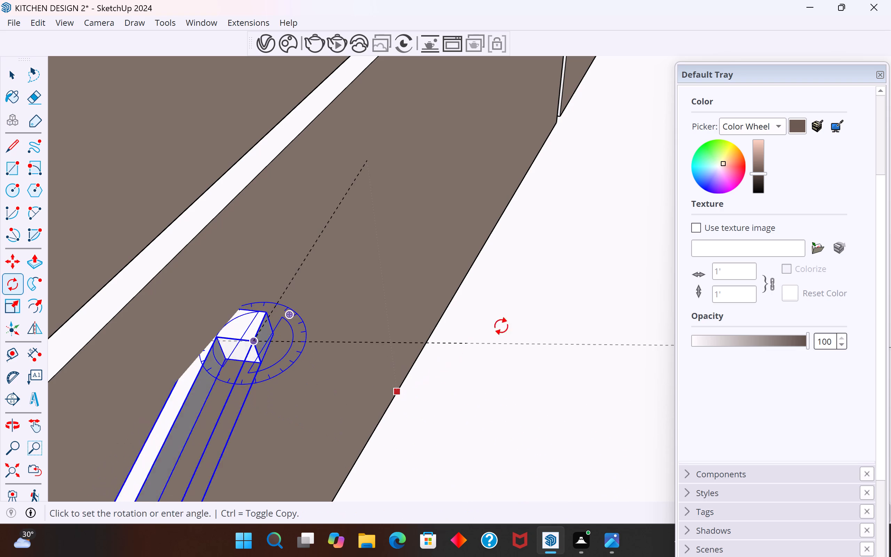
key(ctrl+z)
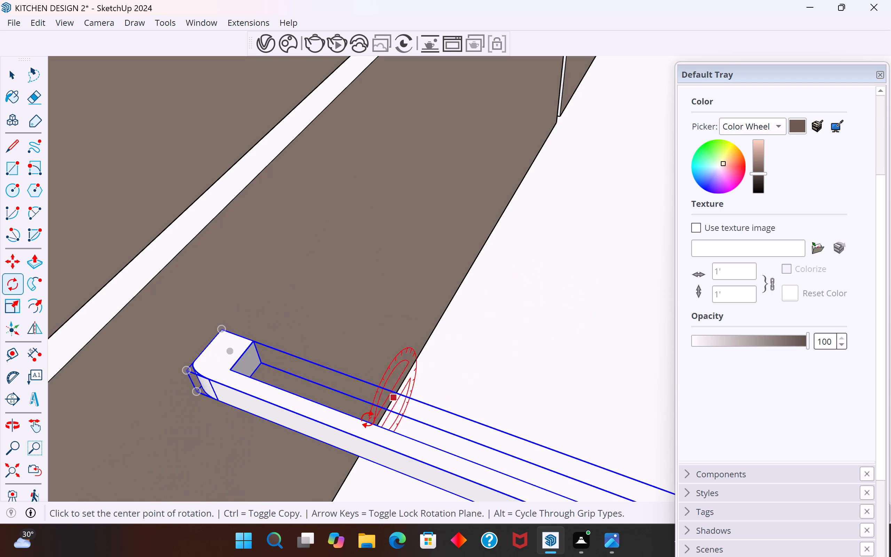
Rotate the copied handle horizontally about a point on its front edge to align with the green axis, parallel to the peninsula drawer front.
click(372, 440)
scroll(370, 434, down, 8)
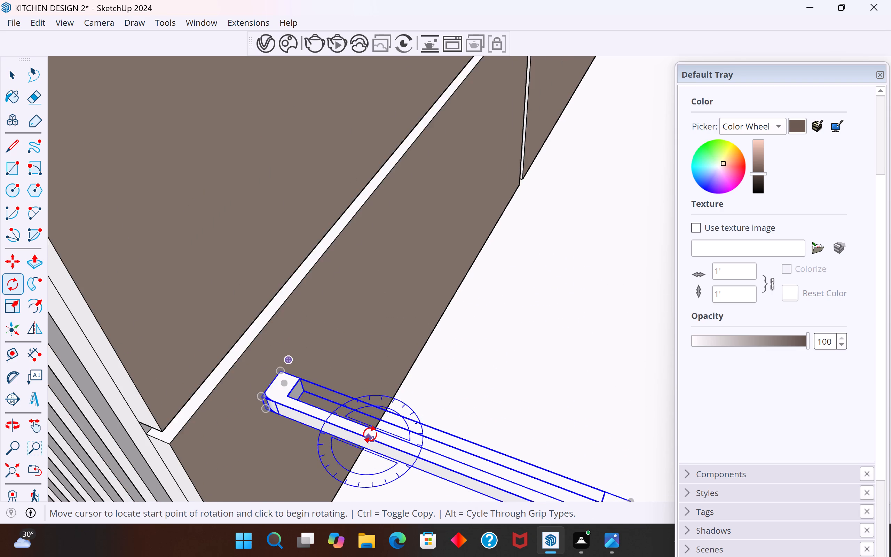
scroll(370, 434, down, 4)
scroll(415, 372, down, 10)
scroll(445, 405, up, 9)
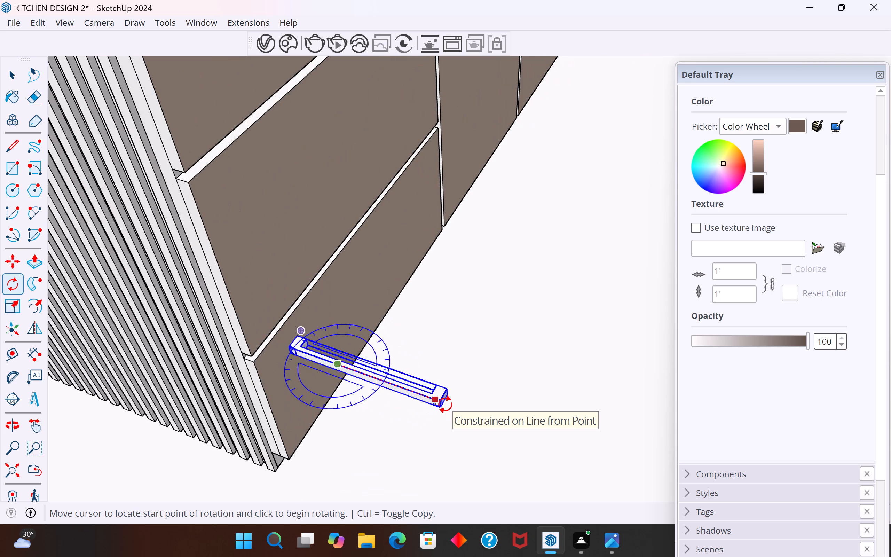
scroll(445, 405, up, 9)
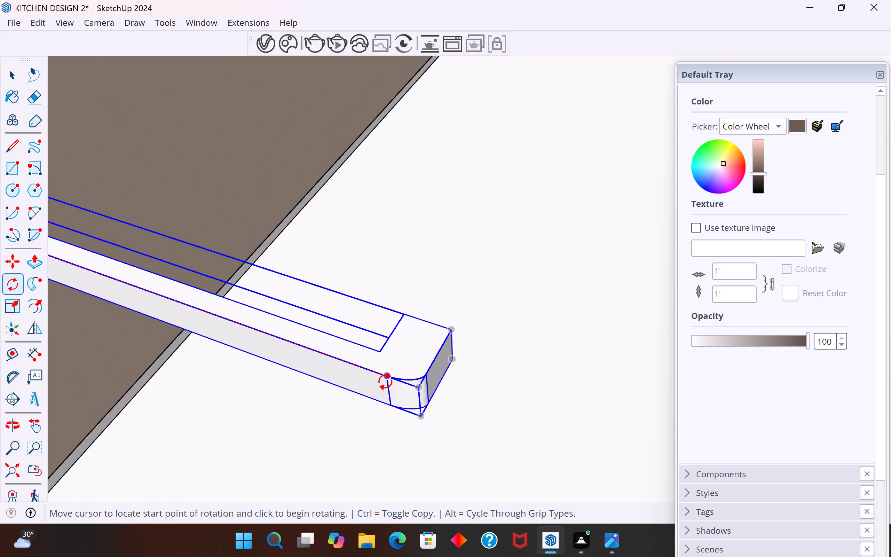
click(388, 375)
scroll(485, 319, down, 9)
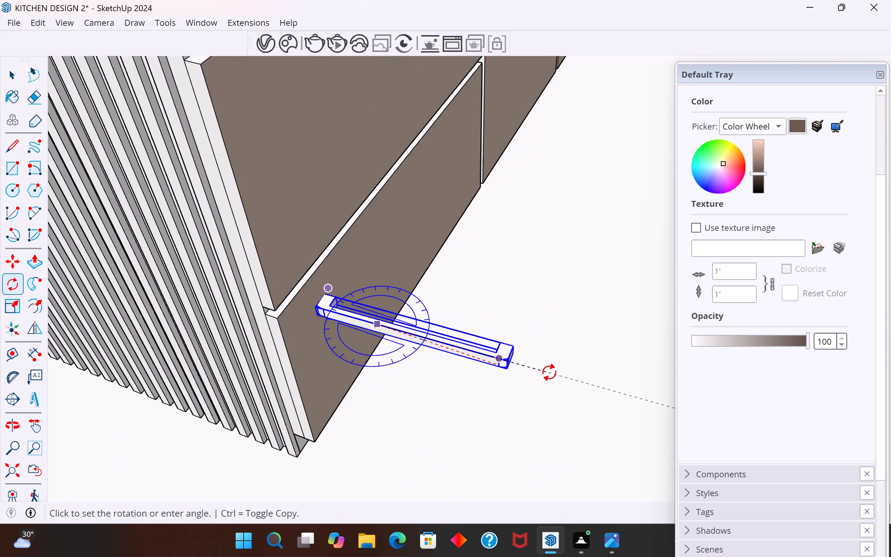
scroll(480, 274, up, 2)
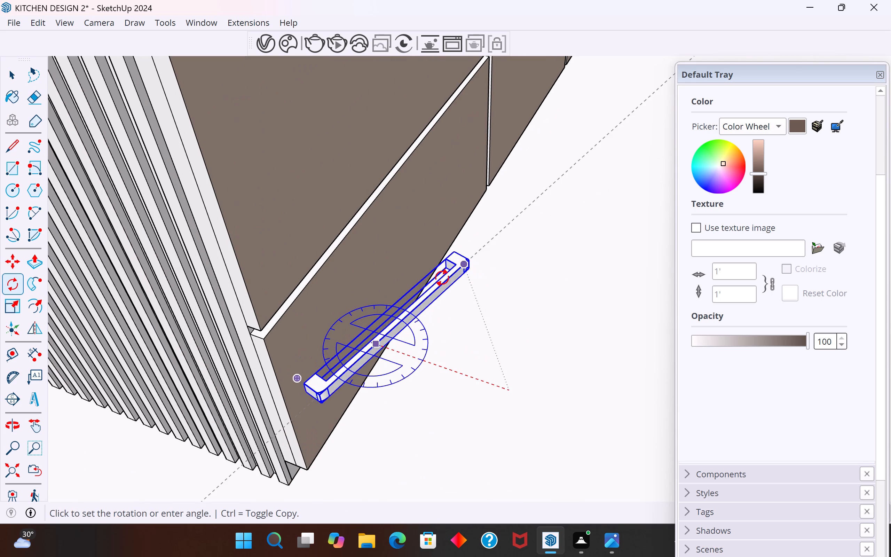
scroll(416, 308, up, 4)
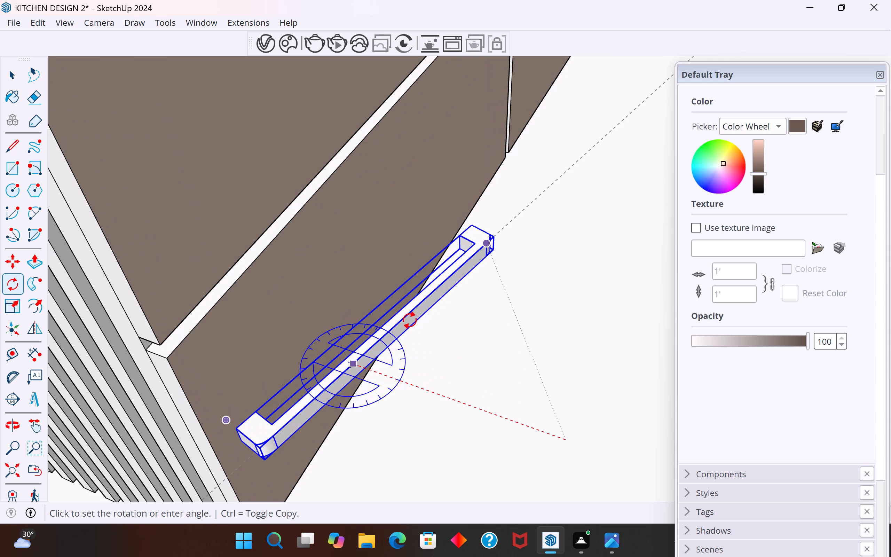
click(375, 333)
click(14, 75)
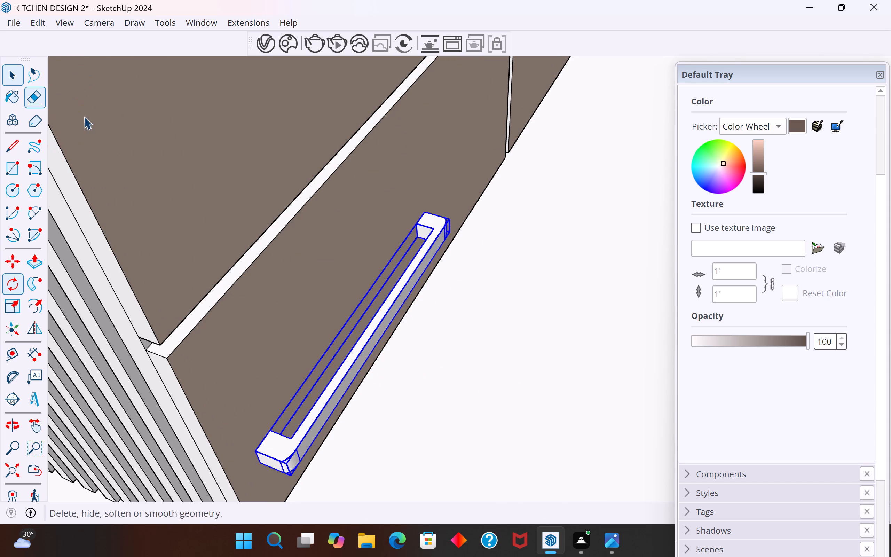
Move the rotated handle onto the bottom peninsula drawer front, near the middle of its upper edge.
scroll(450, 289, down, 10)
middle_drag(468, 298, 429, 329)
scroll(459, 382, down, 7)
middle_drag(460, 398, 459, 338)
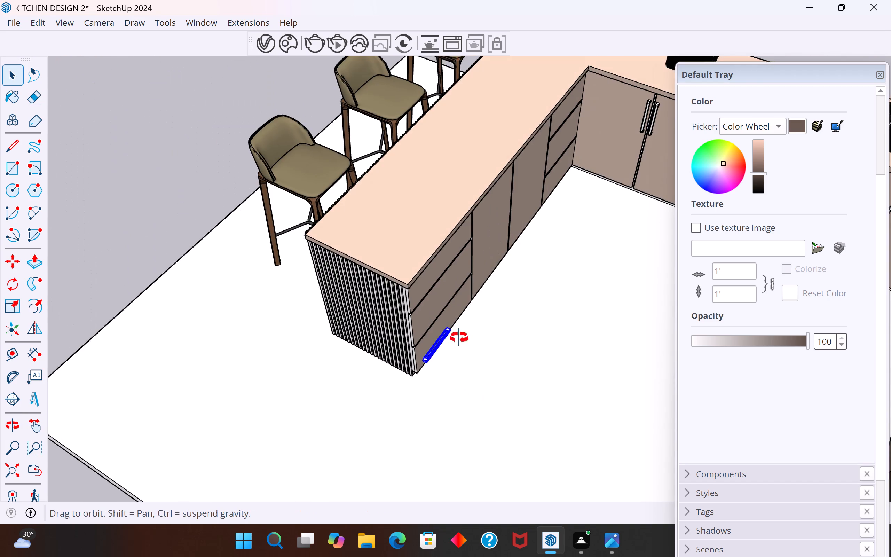
middle_drag(459, 338, 439, 199)
scroll(427, 238, up, 15)
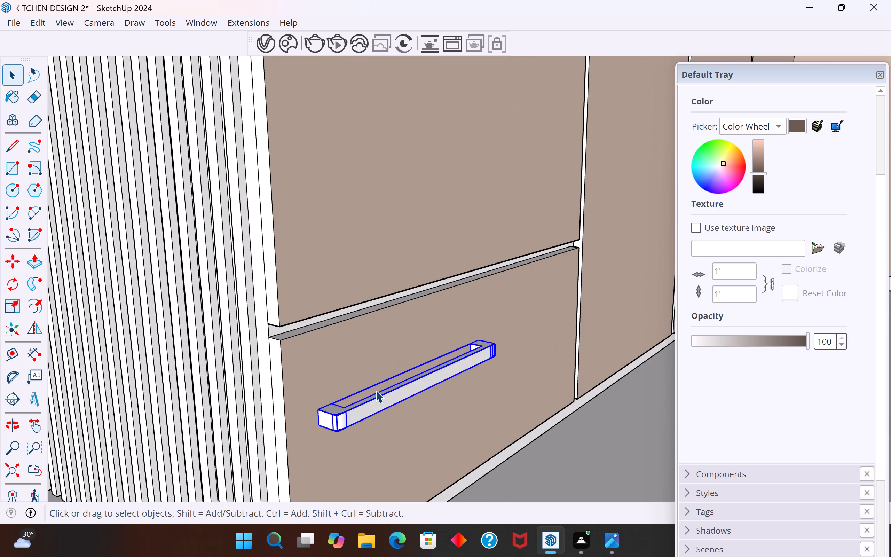
scroll(350, 394, up, 3)
key(m)
click(300, 417)
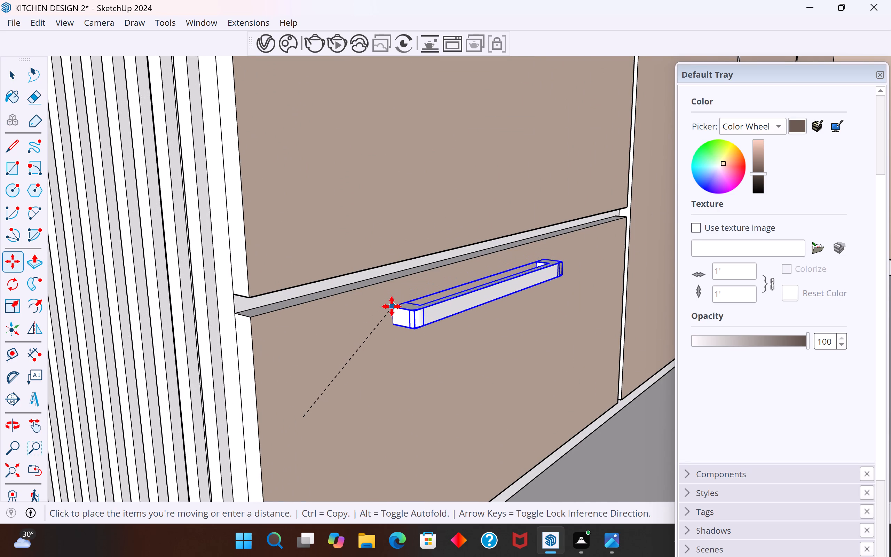
click(391, 306)
Examine from the fluted end how the handle sits against the bottom peninsula drawer front.
scroll(416, 401, down, 3)
middle_drag(419, 402, 534, 387)
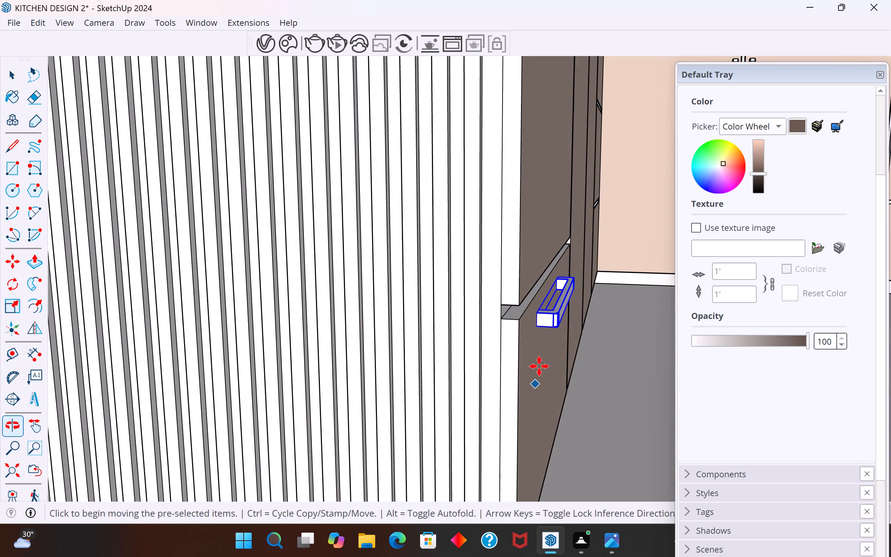
scroll(550, 320, up, 3)
scroll(522, 315, up, 11)
middle_drag(537, 317, 579, 320)
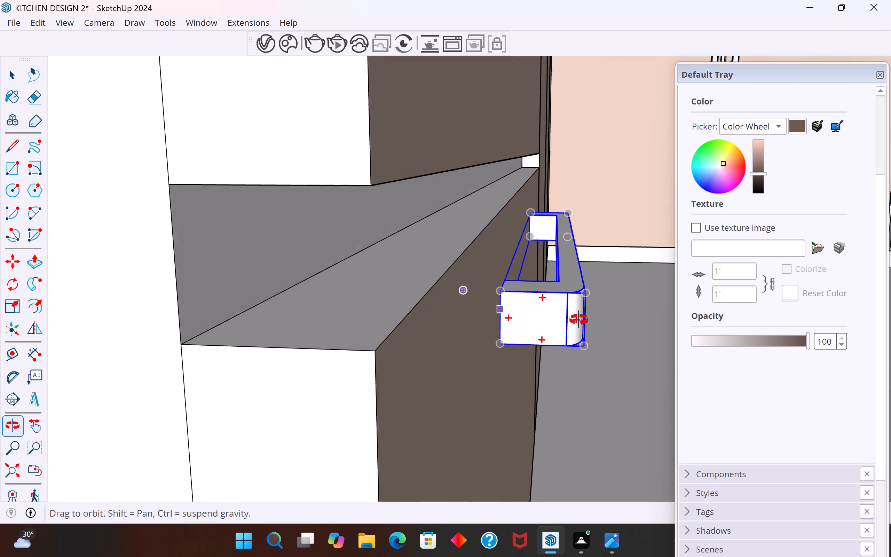
middle_drag(579, 320, 518, 314)
click(11, 72)
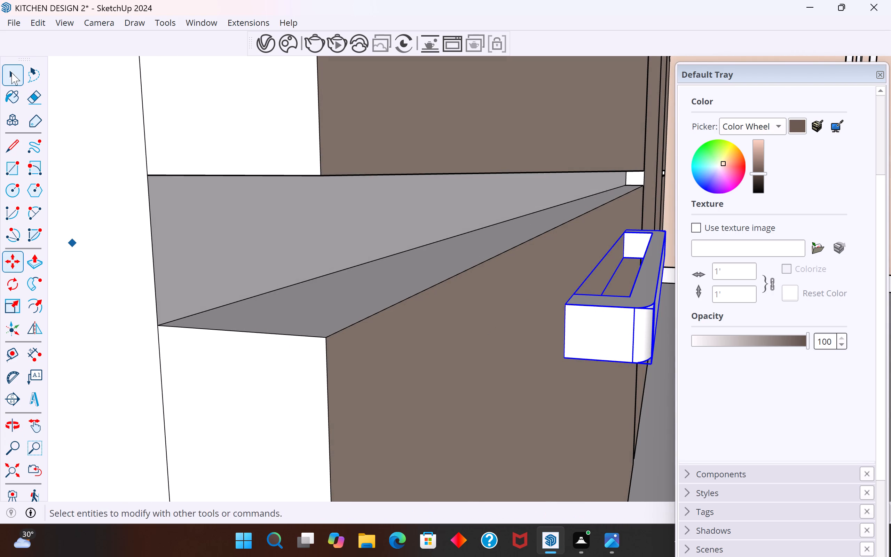
scroll(217, 344, down, 12)
scroll(383, 303, down, 19)
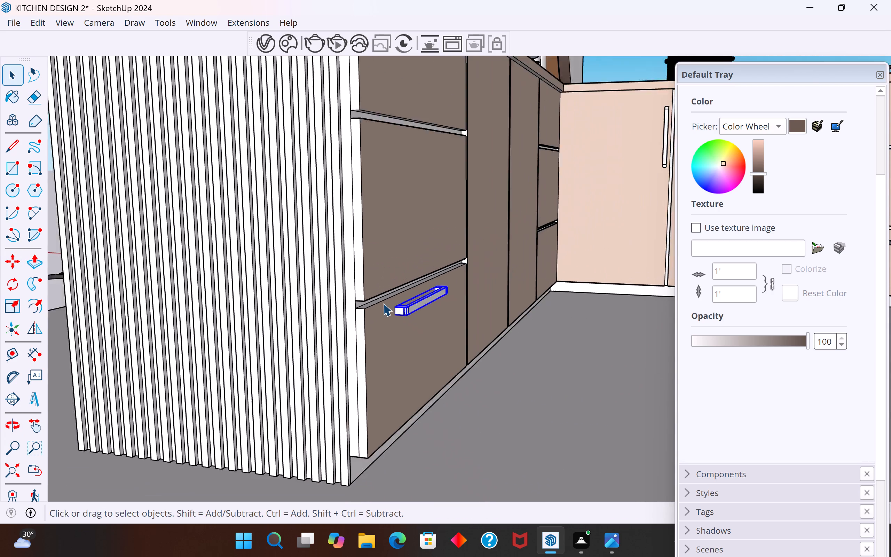
scroll(383, 303, down, 4)
Copy the bottom drawer's handle straight up along the blue axis onto the middle peninsula drawer front, near its upper edge.
click(452, 399)
scroll(397, 298, up, 8)
click(392, 321)
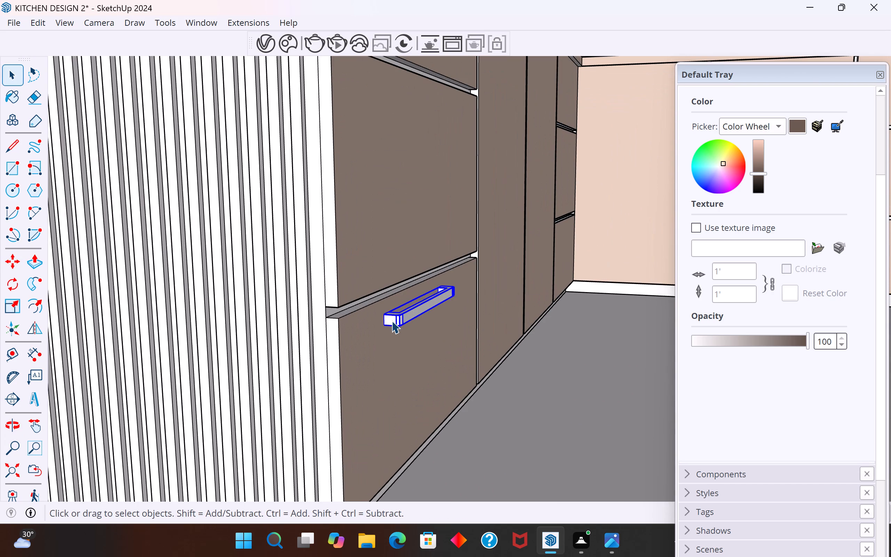
key(m)
ctrl+click(388, 314)
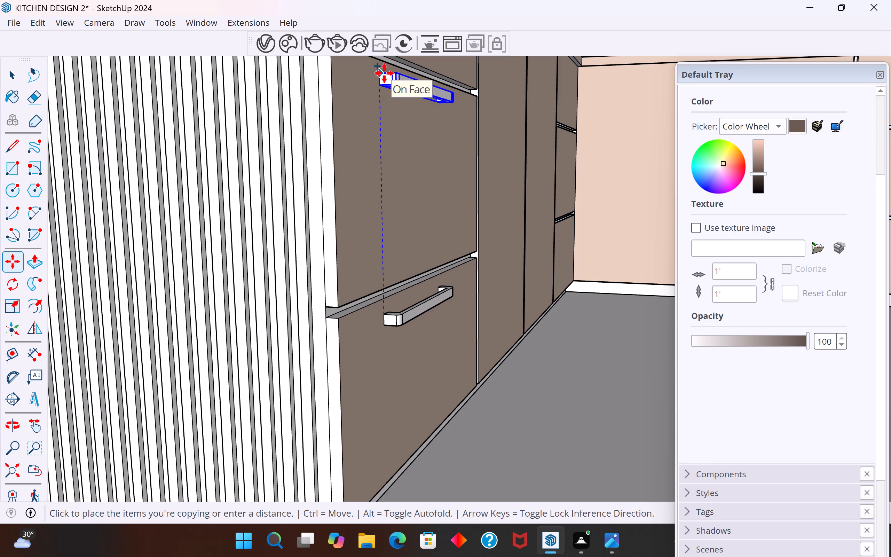
click(383, 80)
Copy the middle drawer's handle straight up along the blue axis onto the top peninsula drawer front, just below the worktop.
scroll(394, 364, down, 12)
scroll(391, 263, up, 8)
scroll(406, 330, up, 8)
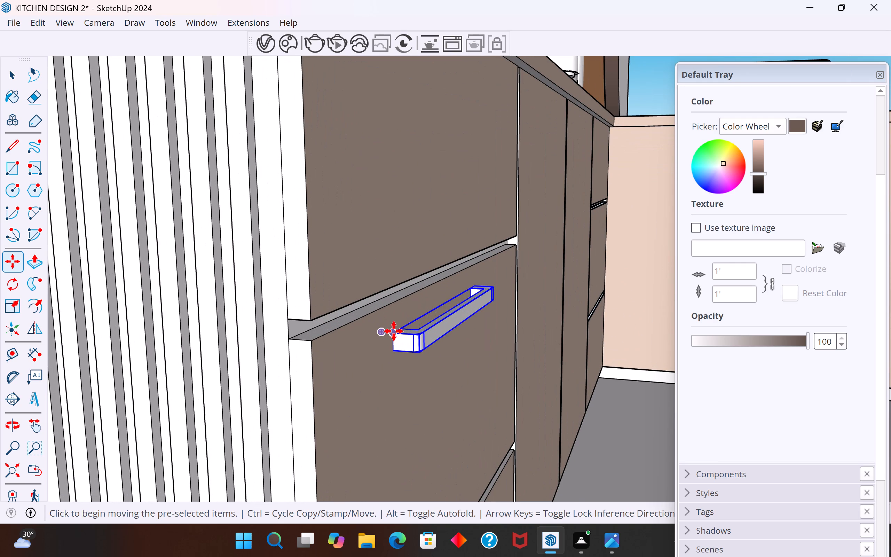
click(394, 331)
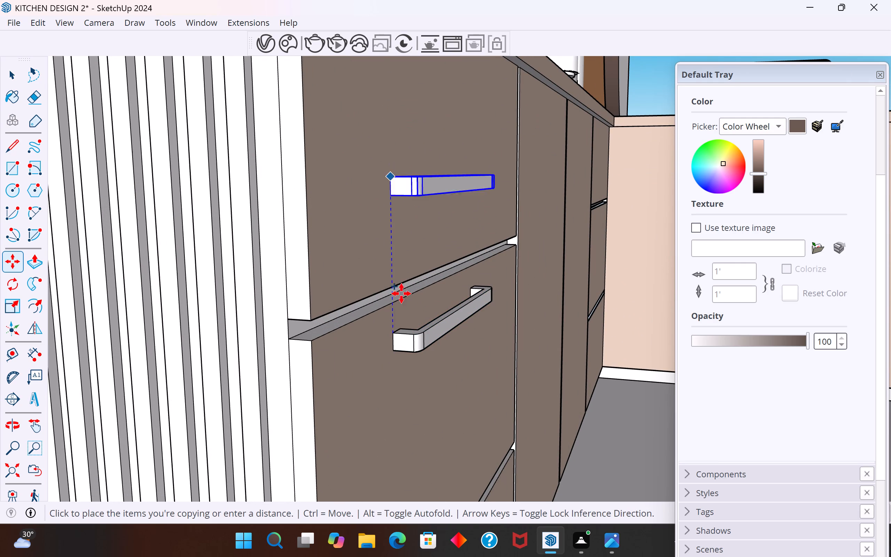
scroll(402, 304, down, 8)
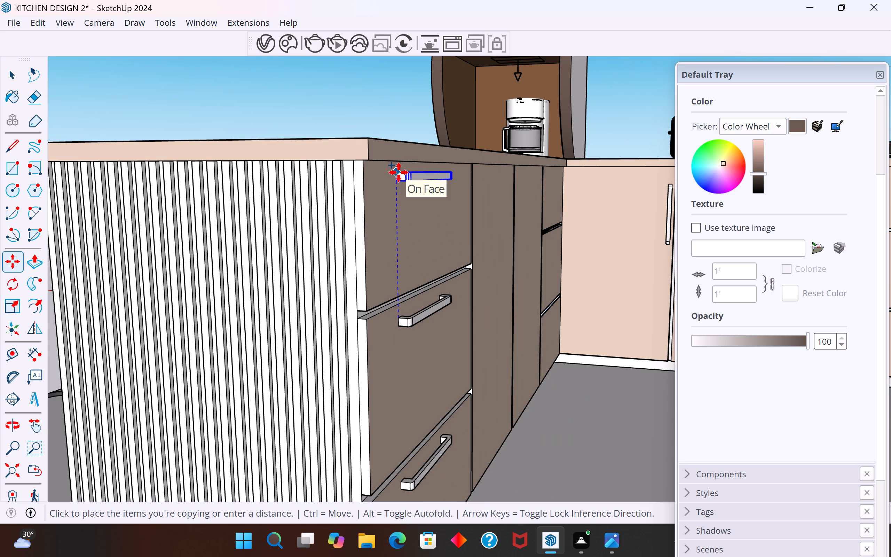
click(396, 173)
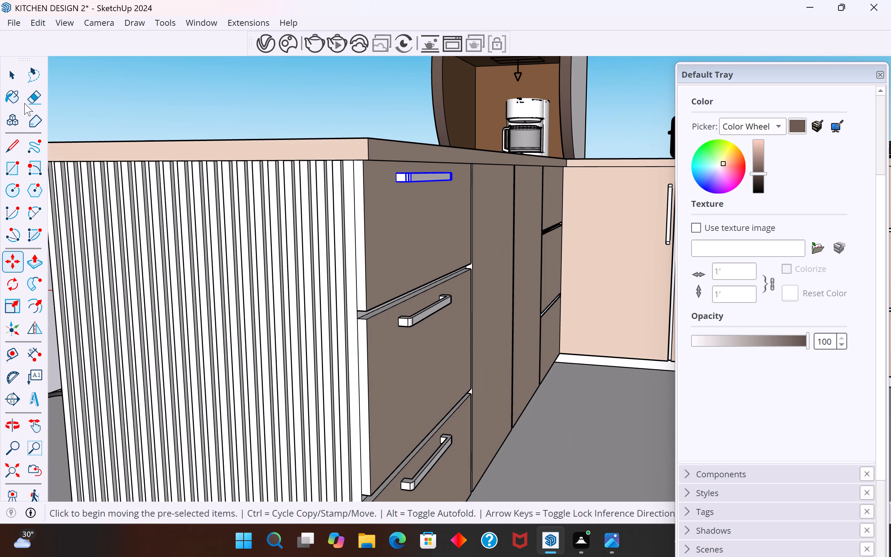
click(12, 74)
click(124, 110)
Copy the top peninsula drawer's handle onto the adjacent door, about halfway up its front.
scroll(363, 482, down, 13)
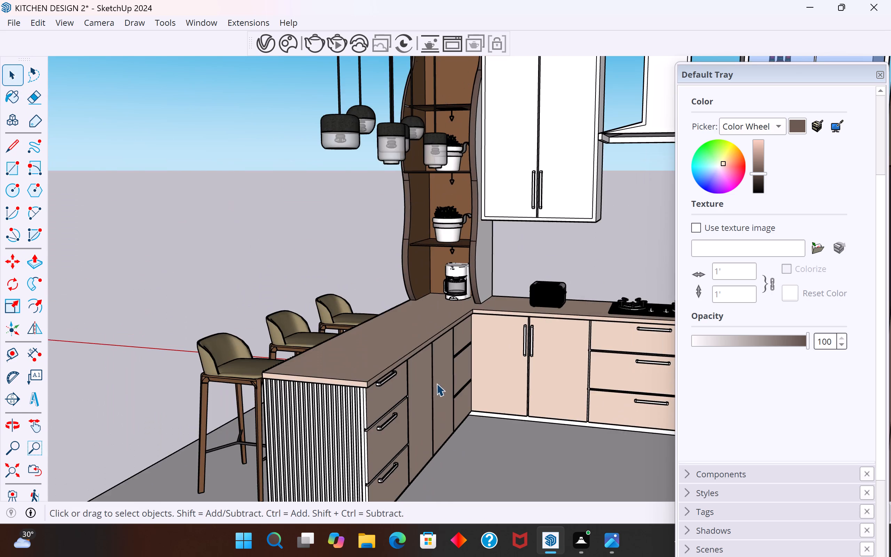
middle_drag(436, 383, 338, 403)
scroll(347, 403, up, 7)
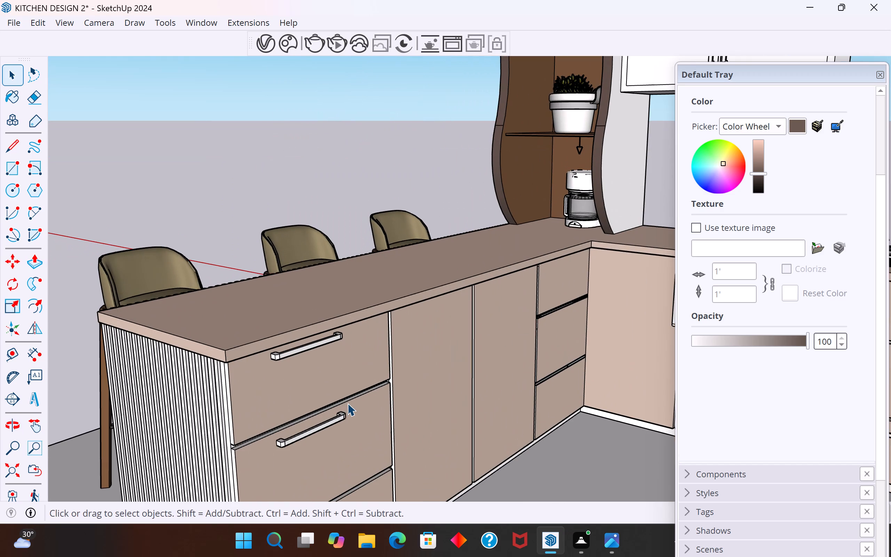
scroll(347, 403, down, 4)
middle_drag(365, 408, 378, 402)
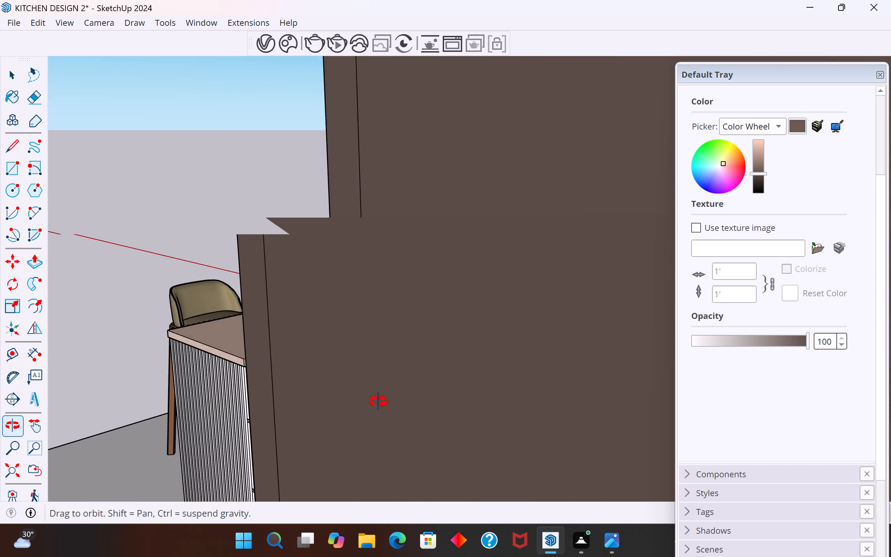
middle_drag(378, 402, 396, 408)
scroll(454, 364, up, 9)
middle_drag(443, 366, 372, 368)
scroll(626, 232, down, 3)
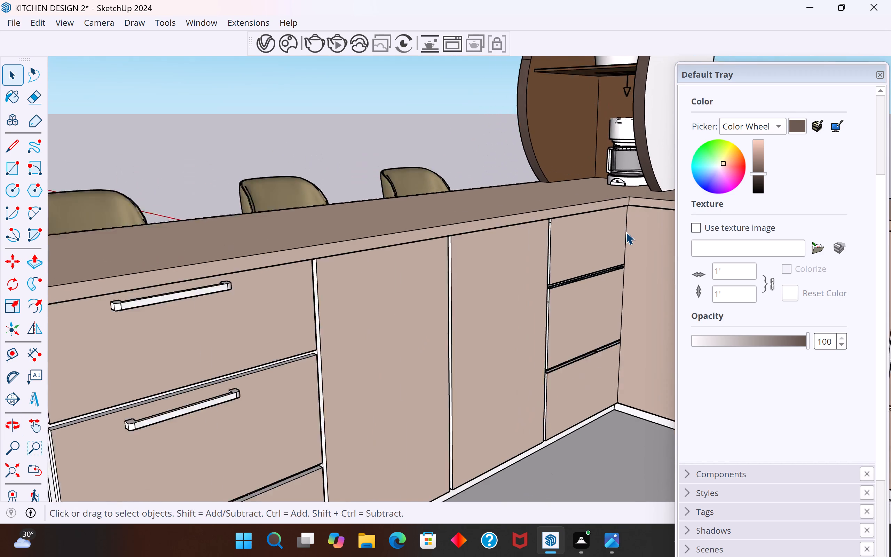
scroll(626, 232, down, 2)
middle_drag(635, 273, 482, 266)
scroll(482, 282, up, 1)
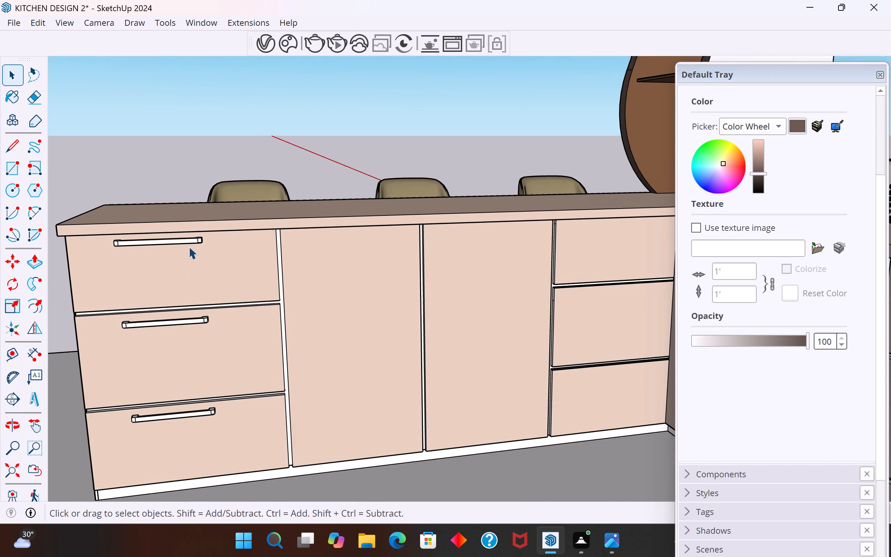
click(189, 241)
key(m)
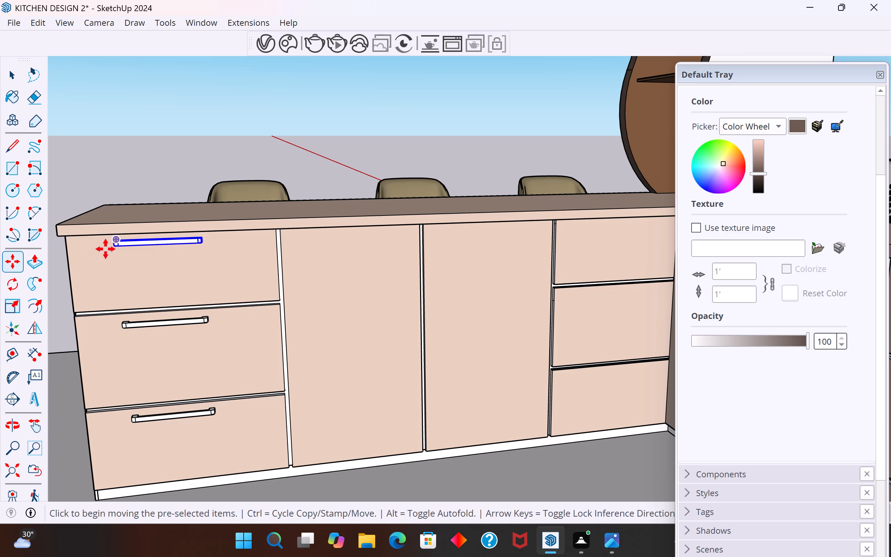
click(107, 249)
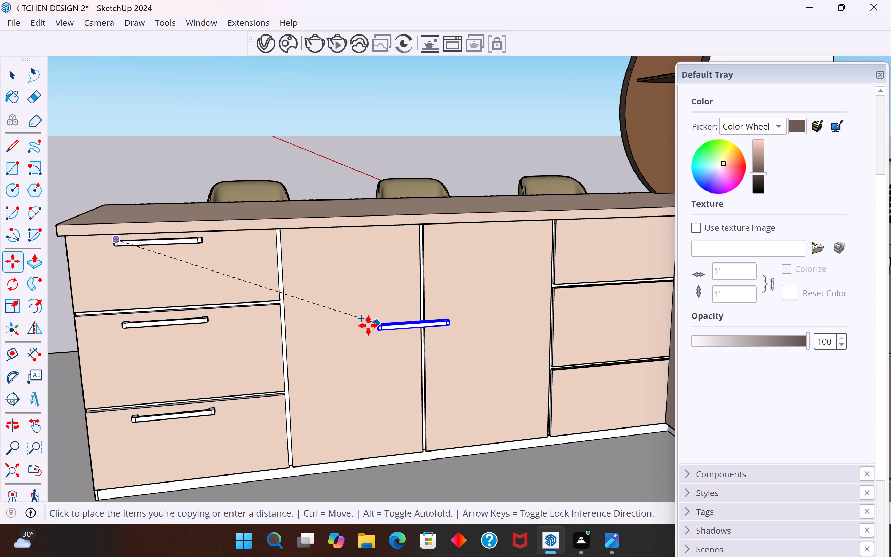
click(317, 339)
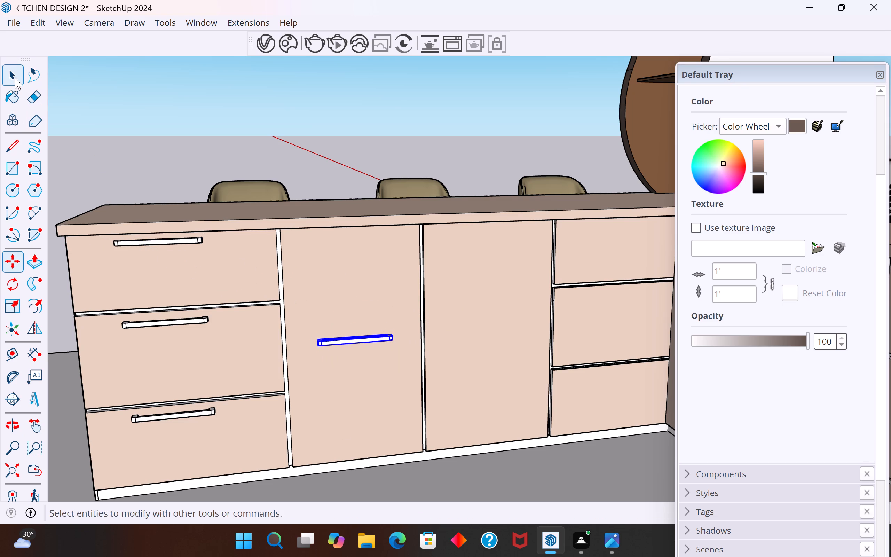
click(15, 77)
Rotate the door's copied handle upright in the plane of the door about the lower corner nearest the drawers.
click(15, 285)
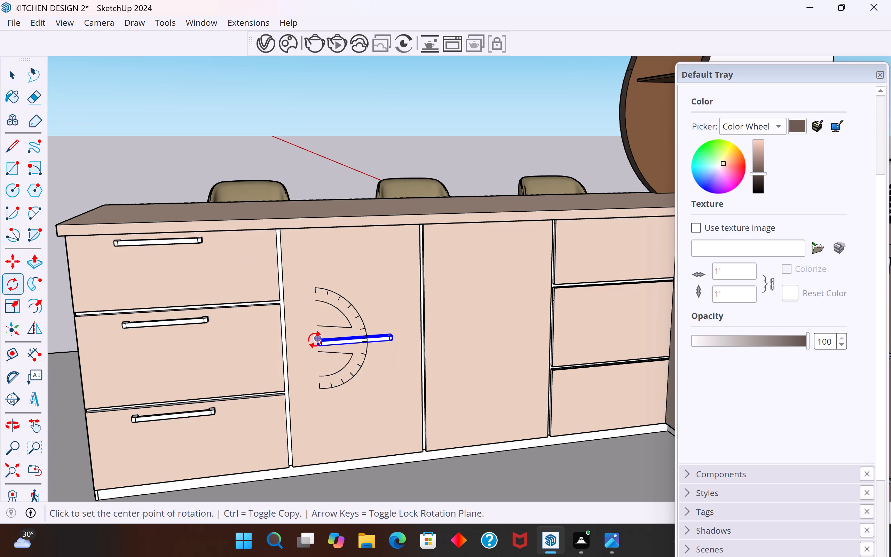
scroll(303, 343, up, 14)
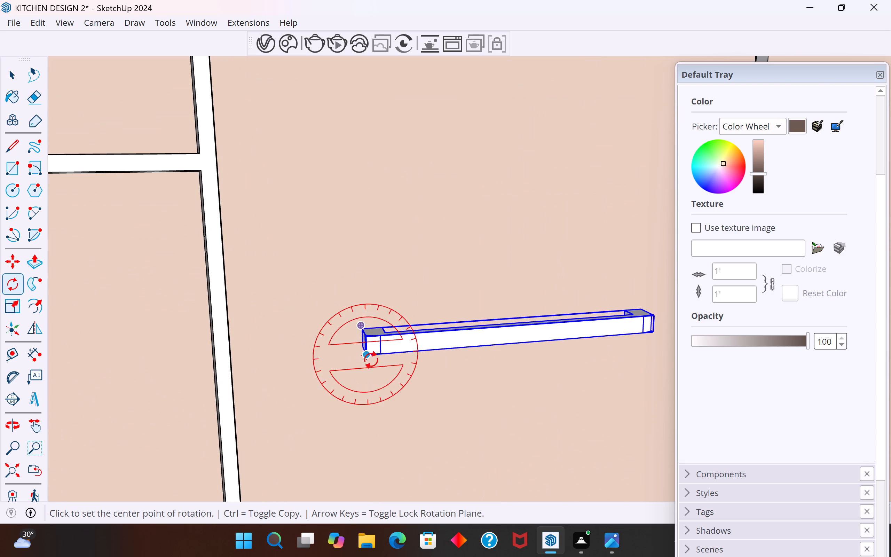
click(376, 365)
click(659, 333)
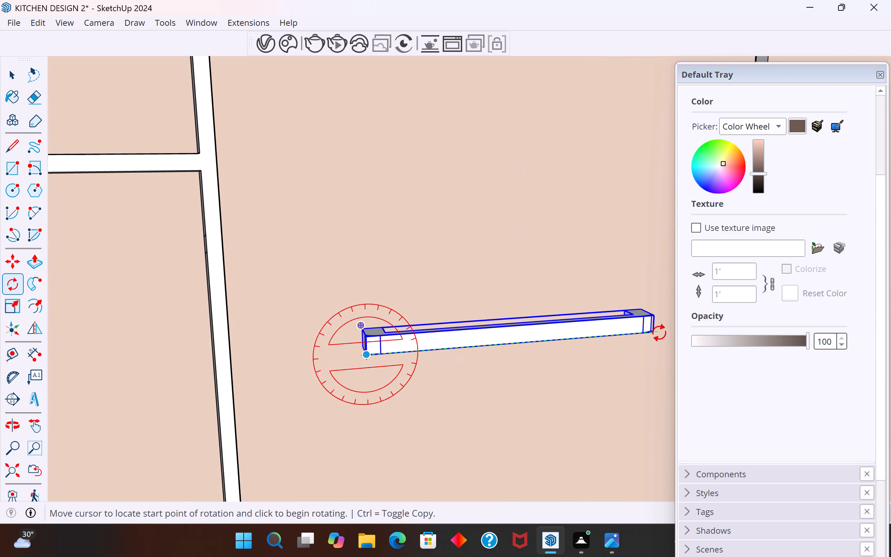
click(360, 262)
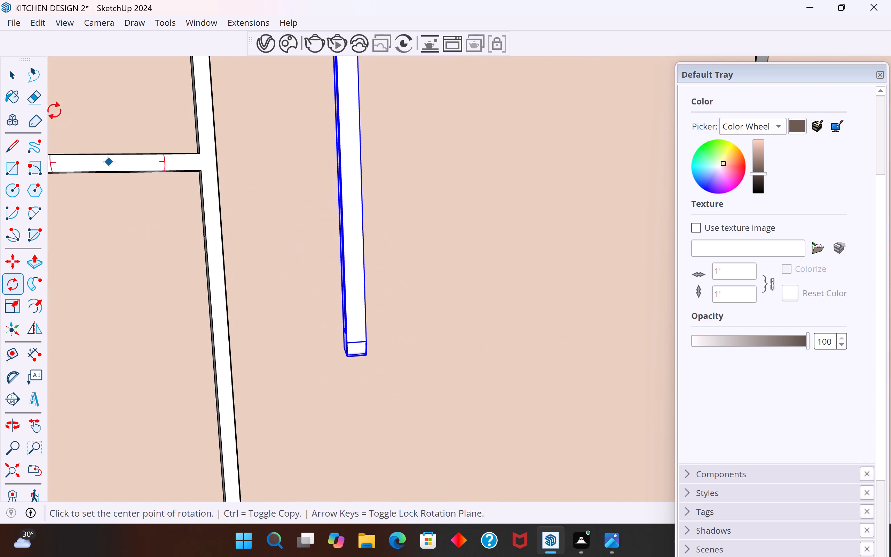
Move the peninsula door's upright handle along the green axis to the door's opposite edge, beside the gap between the two doors.
click(18, 77)
scroll(312, 372, down, 18)
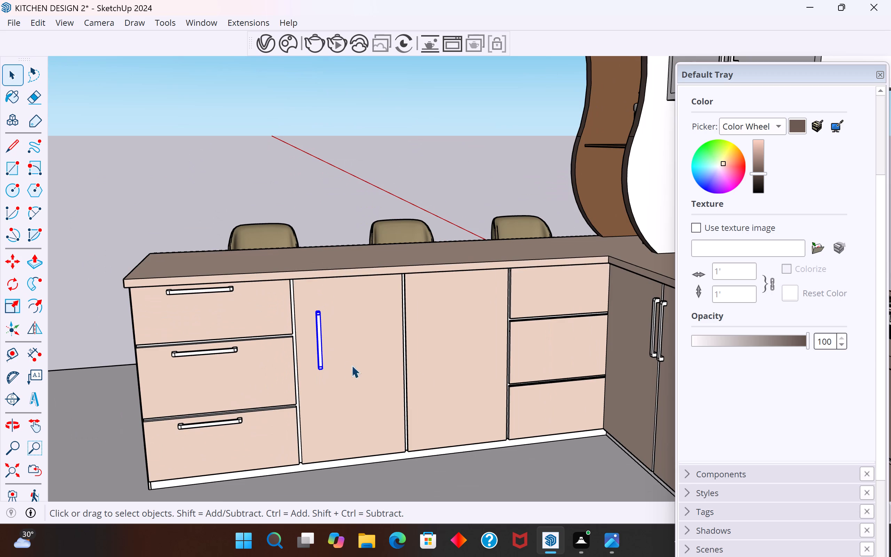
key(m)
click(323, 314)
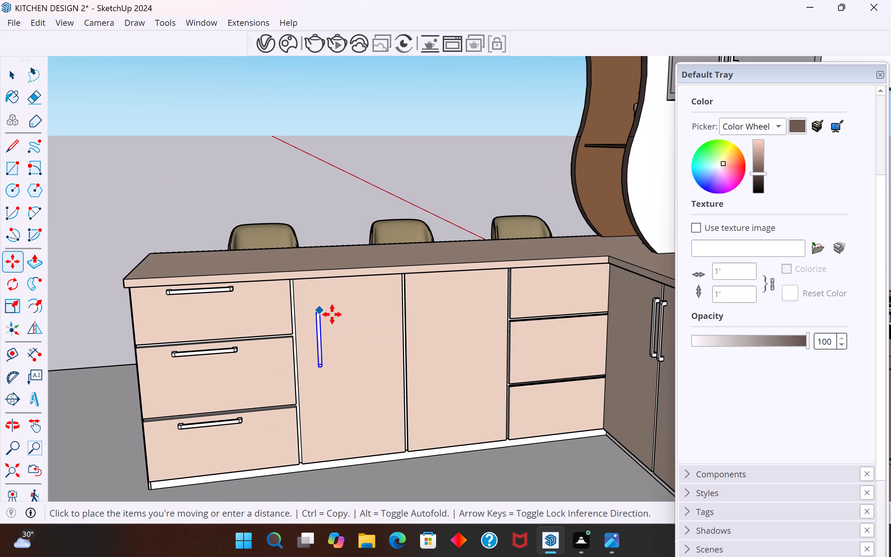
click(397, 301)
Copy the door handle along the green axis across the gap onto the neighbouring peninsula door, mirroring its edge spacing.
key(m)
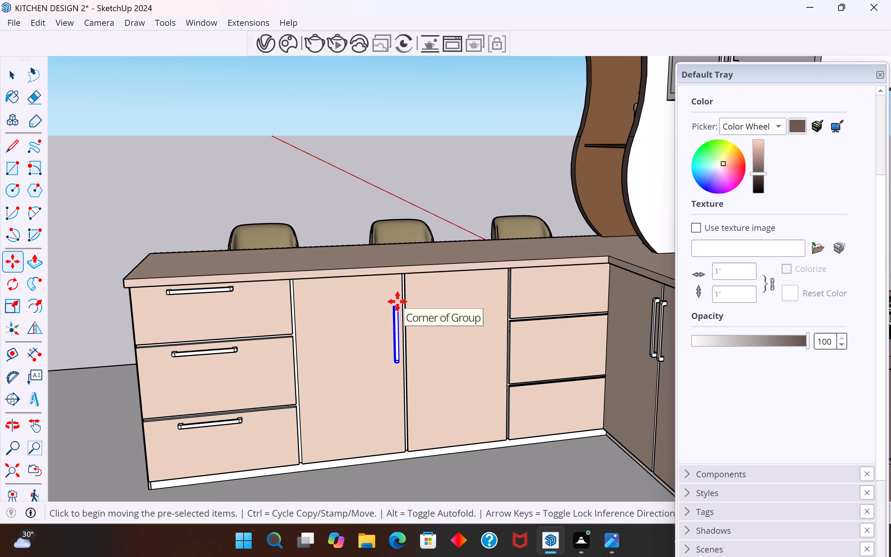
click(397, 301)
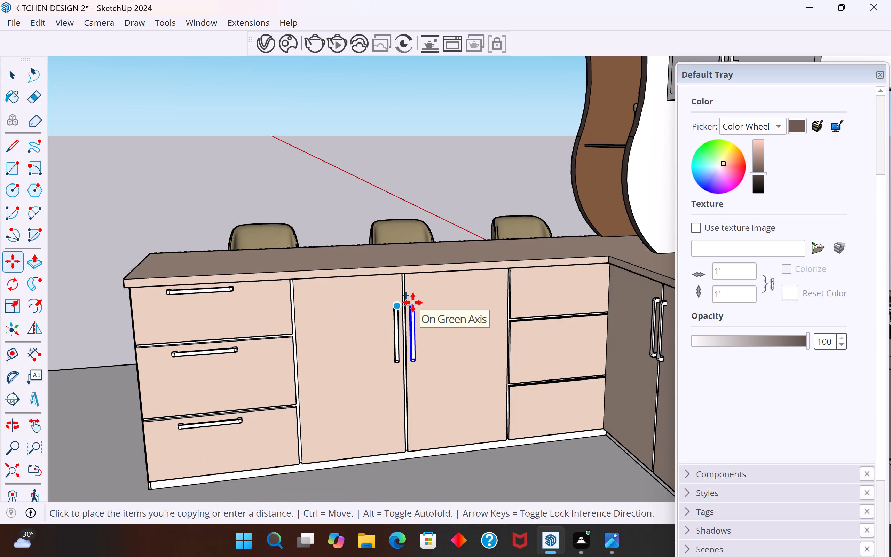
click(413, 303)
click(23, 70)
click(147, 161)
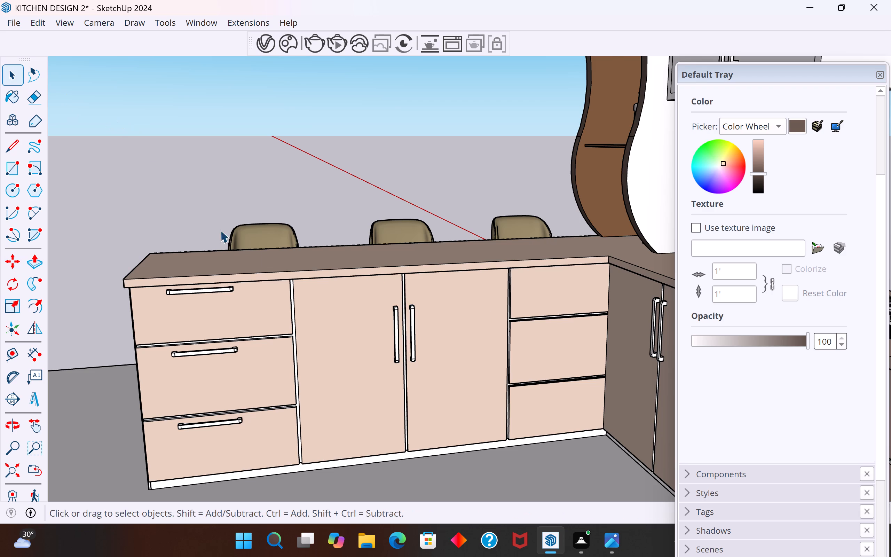
Examine the whole kitchen from its open side, ending on the wall cabinets and range hood above the hob.
scroll(327, 300, down, 5)
scroll(465, 348, down, 19)
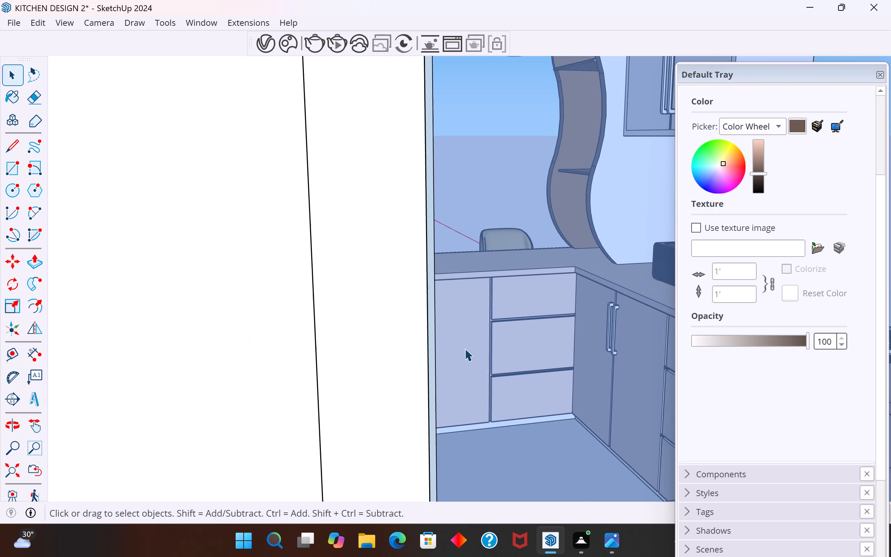
scroll(465, 348, down, 20)
scroll(465, 348, down, 18)
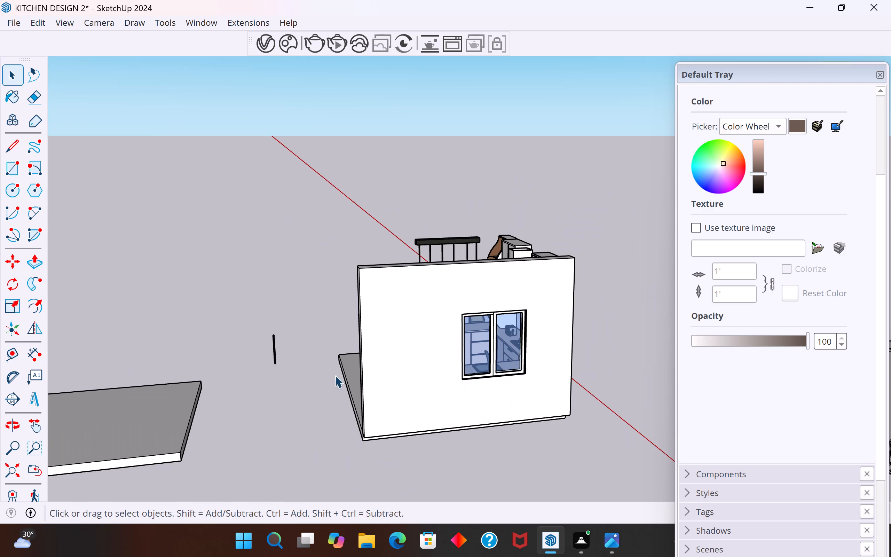
click(306, 388)
middle_drag(323, 426, 693, 429)
middle_drag(373, 396, 656, 397)
scroll(240, 335, down, 5)
middle_drag(210, 372, 290, 398)
scroll(440, 360, up, 4)
scroll(389, 325, down, 4)
middle_drag(526, 361, 518, 360)
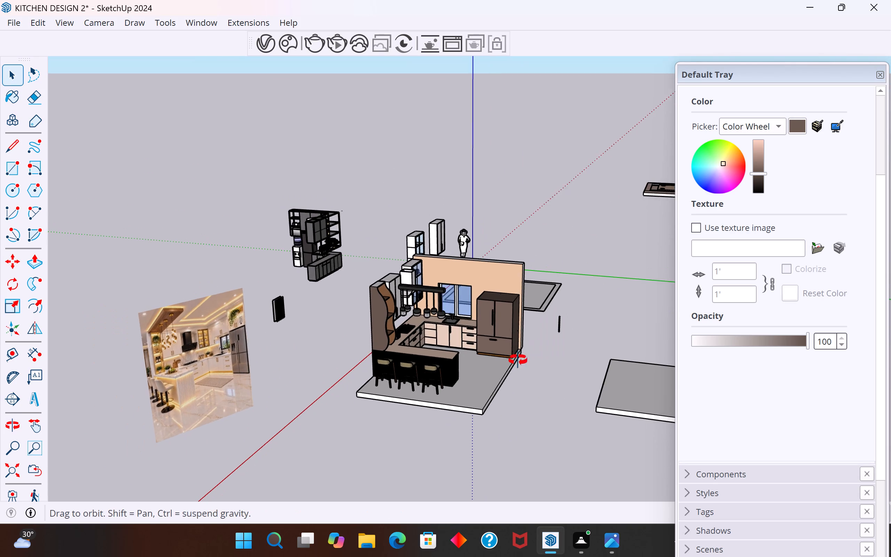
middle_drag(518, 360, 337, 315)
scroll(363, 266, up, 10)
middle_drag(387, 295, 373, 302)
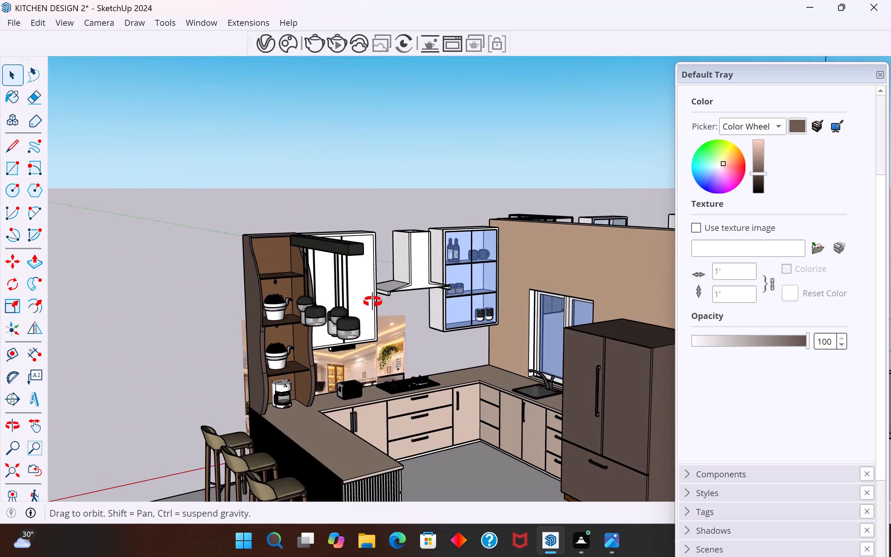
middle_drag(373, 302, 231, 340)
scroll(328, 284, up, 4)
middle_drag(352, 288, 378, 218)
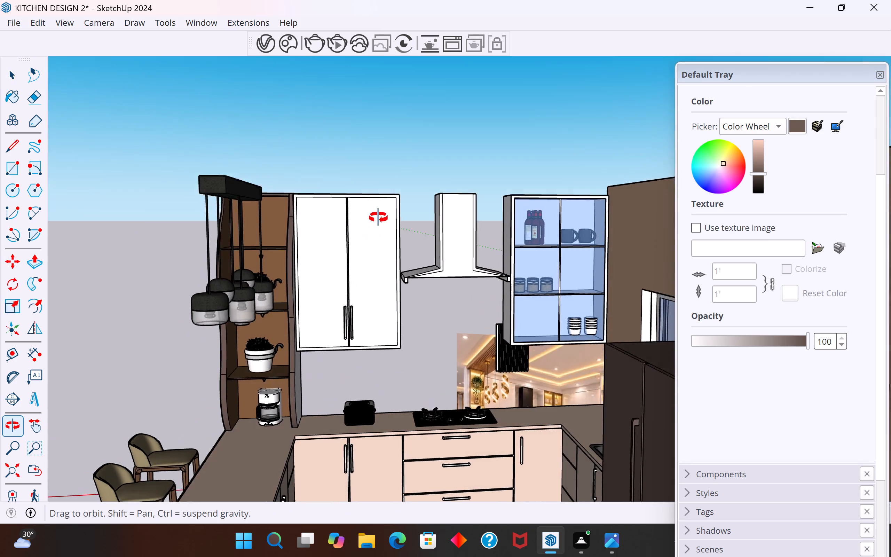
middle_drag(378, 218, 374, 271)
Create a new material named Material 3.
click(480, 253)
click(464, 267)
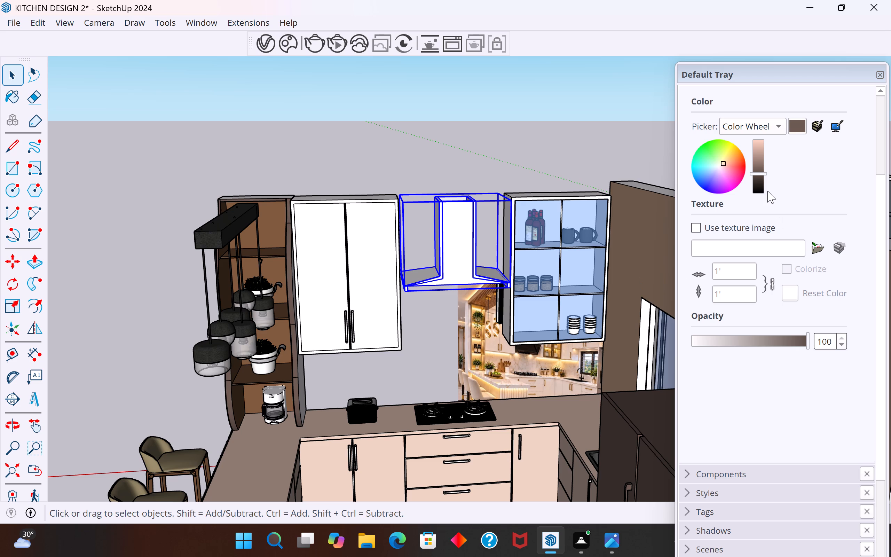
scroll(827, 127, up, 3)
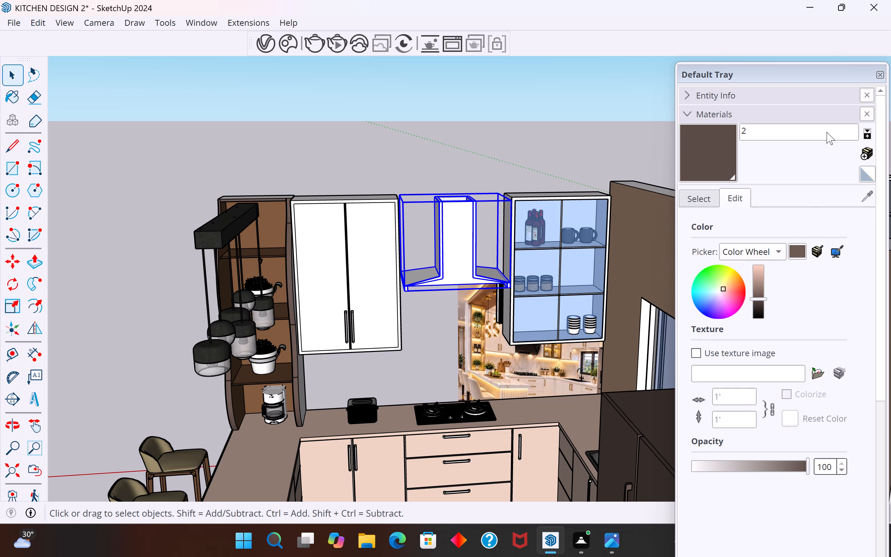
scroll(814, 218, up, 4)
click(869, 151)
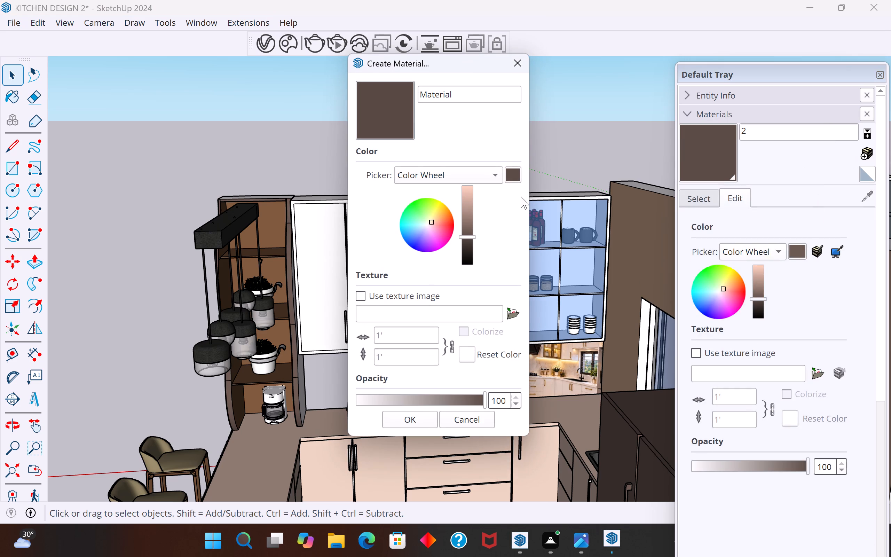
click(496, 177)
click(496, 177)
click(504, 96)
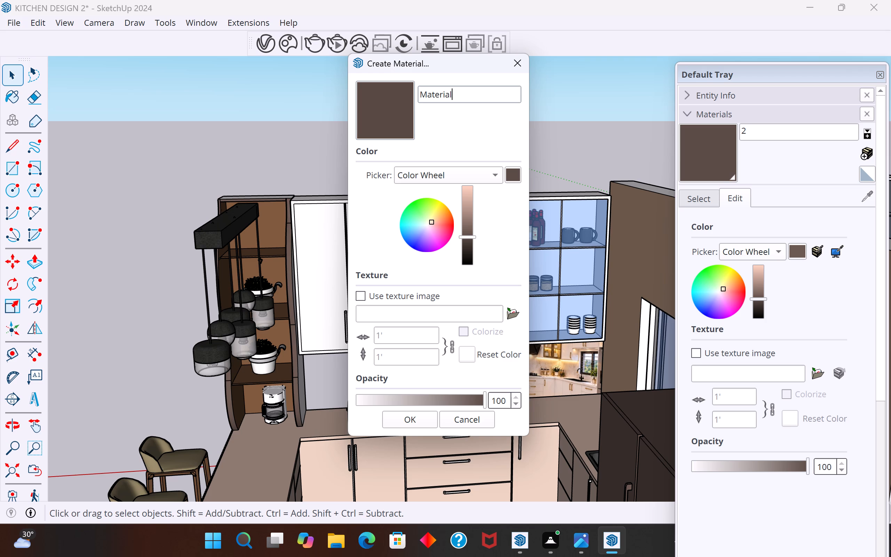
key(space)
key(3)
key(Return)
click(503, 256)
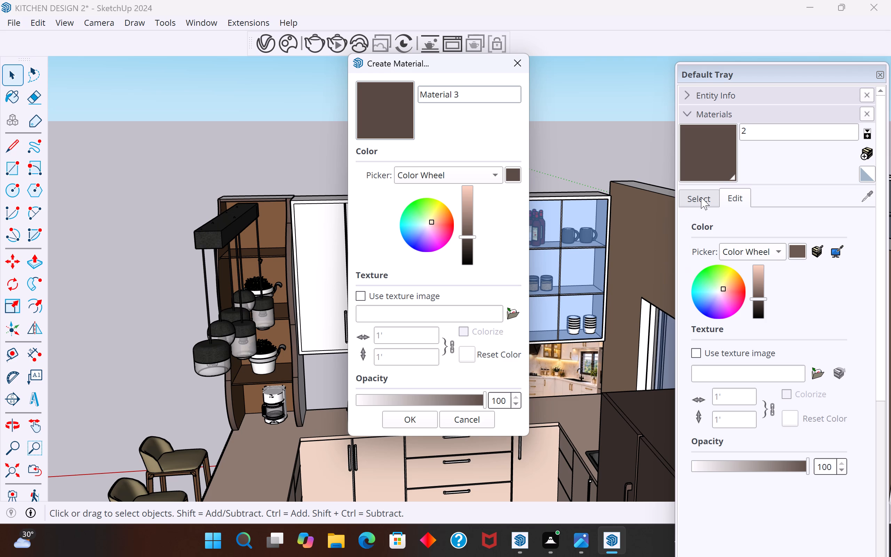
click(701, 197)
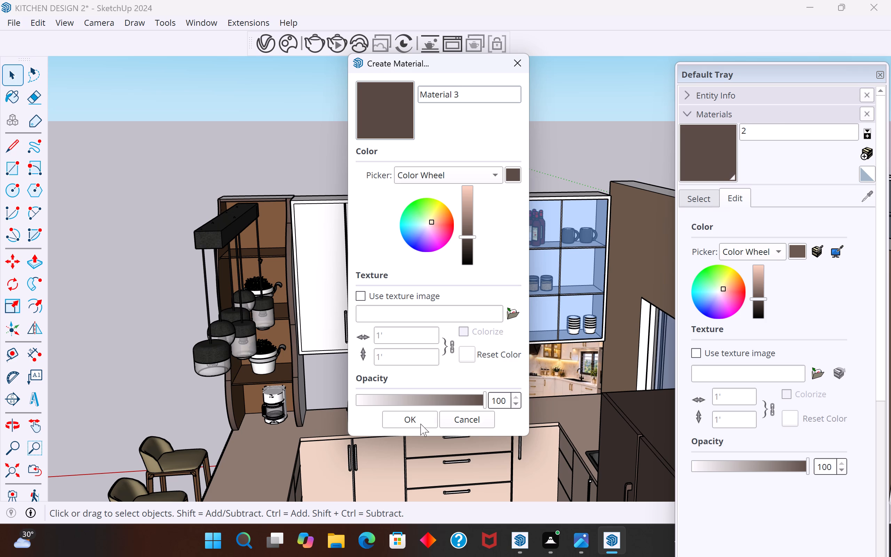
click(420, 424)
click(810, 112)
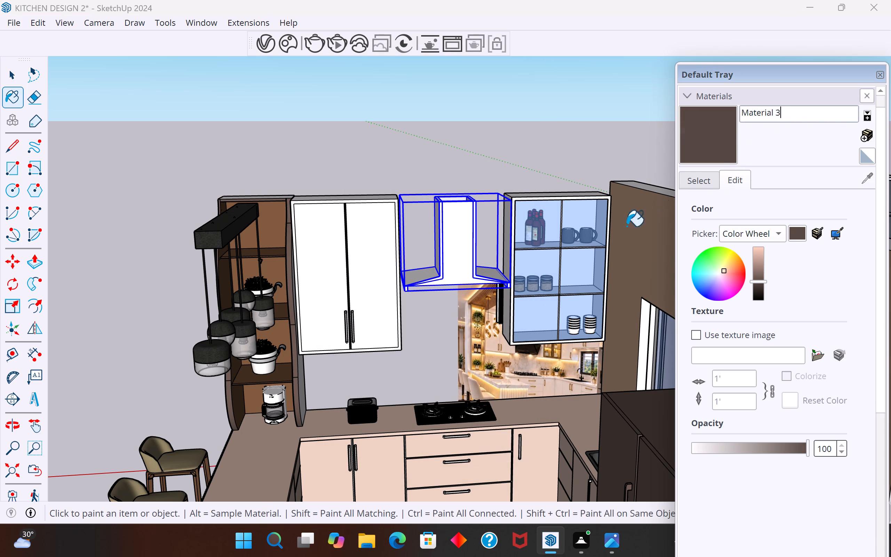
Set Material 3's colour to dark olive and paint the two-door wall cabinet beside the curved shelf unit with it.
click(702, 186)
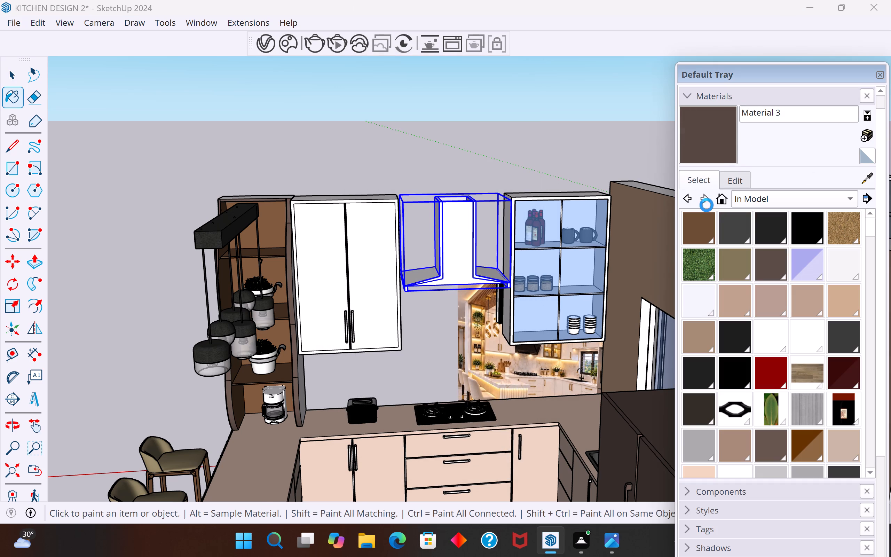
click(732, 180)
click(730, 256)
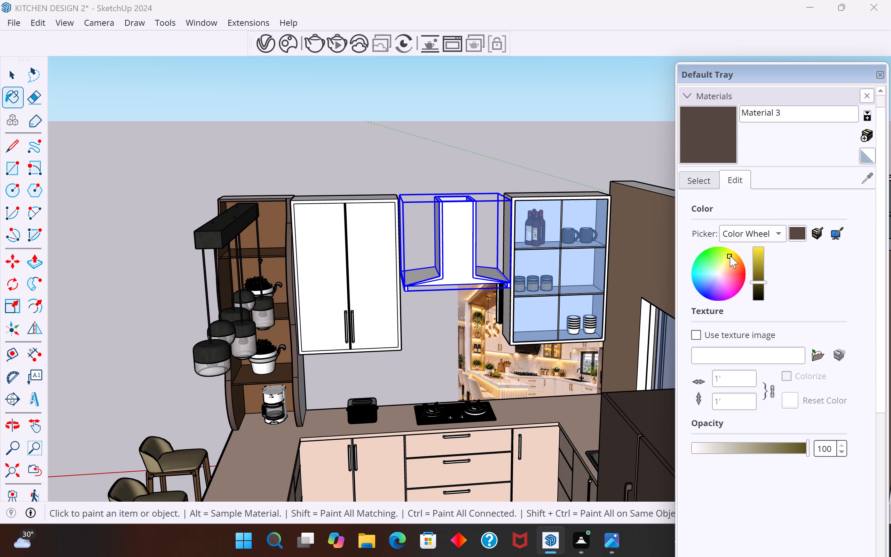
click(316, 262)
click(372, 256)
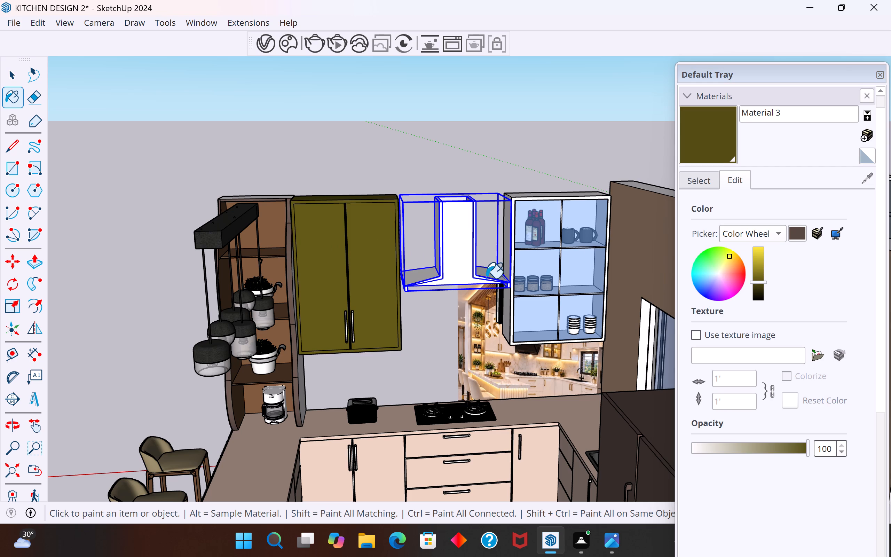
Paint the frame of the glass-door wall cabinet beside the hood with Material 3.
middle_drag(502, 288, 598, 322)
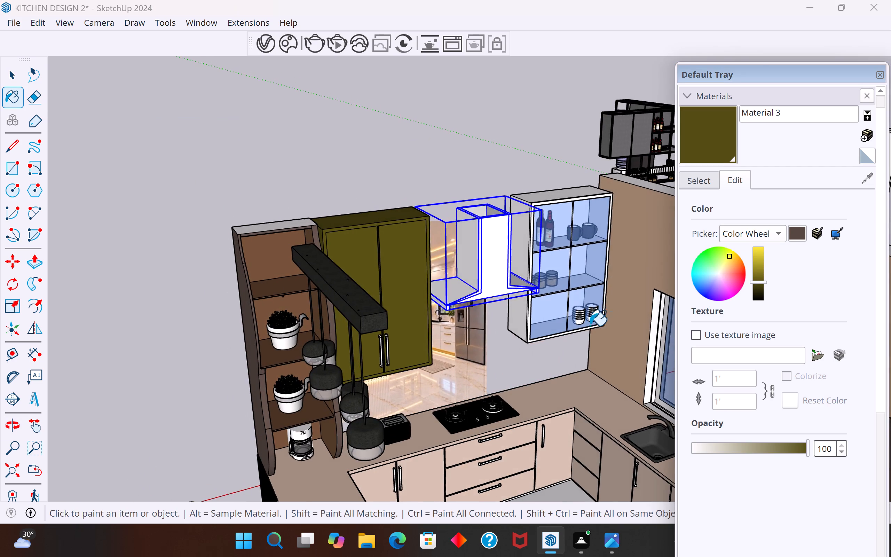
scroll(486, 351, up, 4)
scroll(488, 349, down, 3)
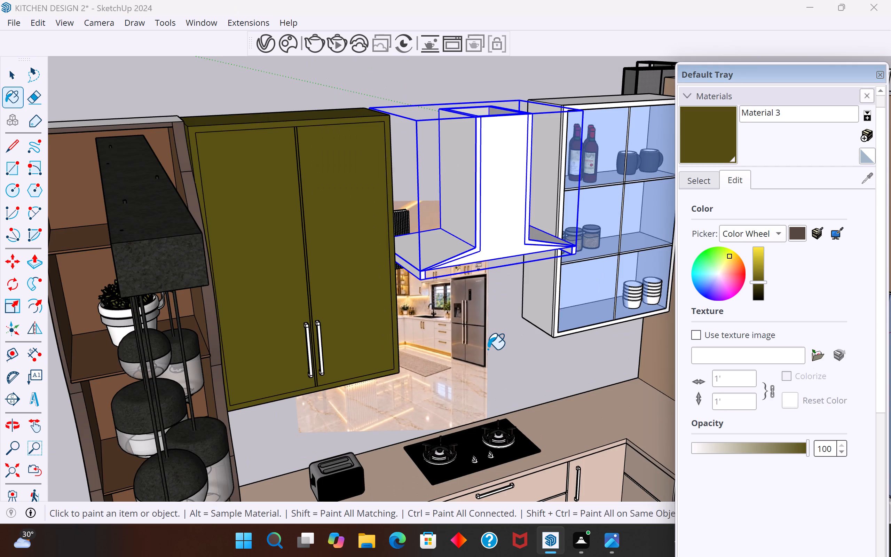
middle_drag(488, 349, 444, 326)
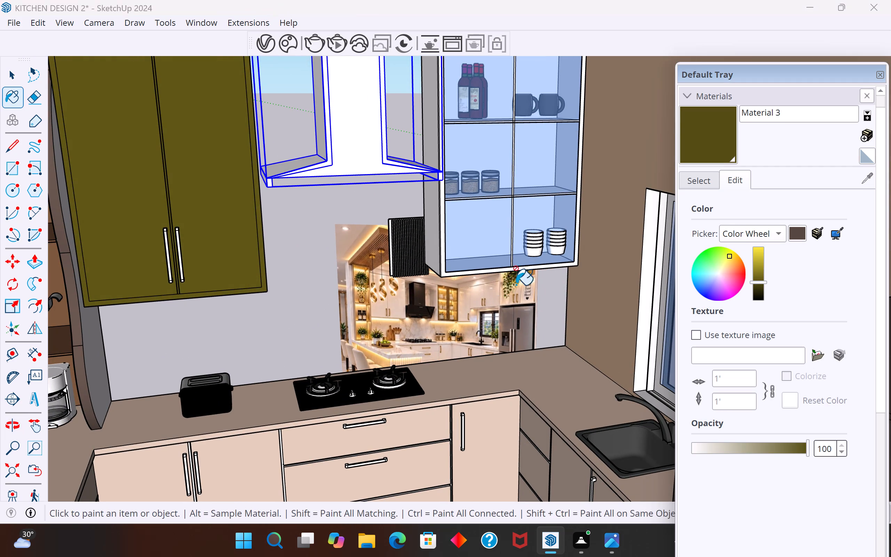
middle_drag(419, 304, 452, 292)
click(503, 229)
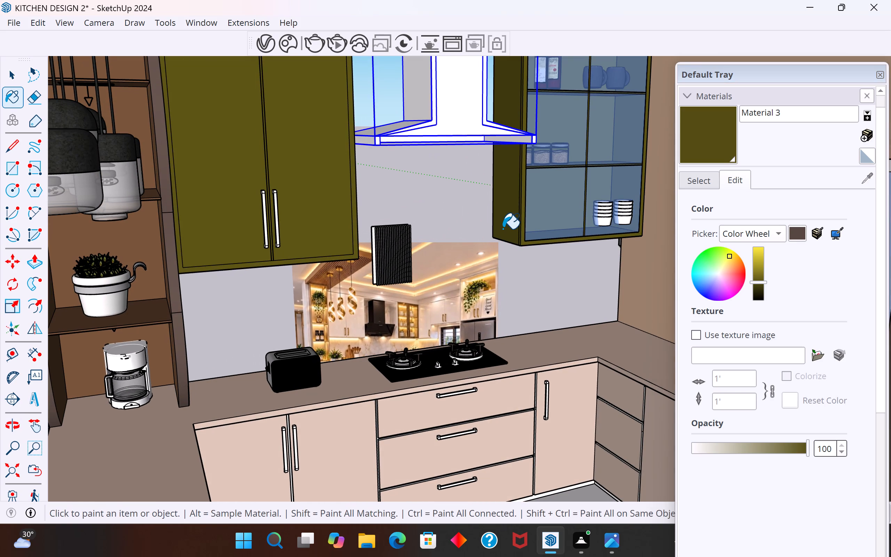
click(4, 78)
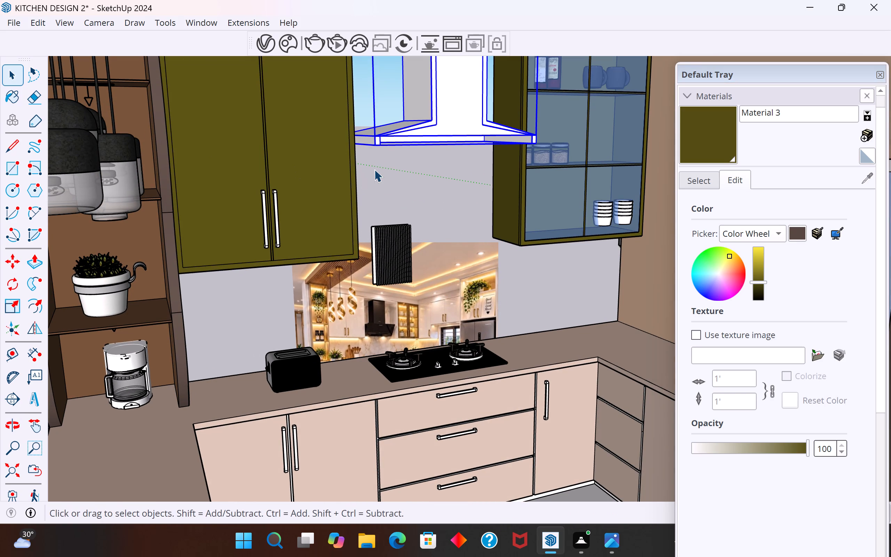
click(384, 169)
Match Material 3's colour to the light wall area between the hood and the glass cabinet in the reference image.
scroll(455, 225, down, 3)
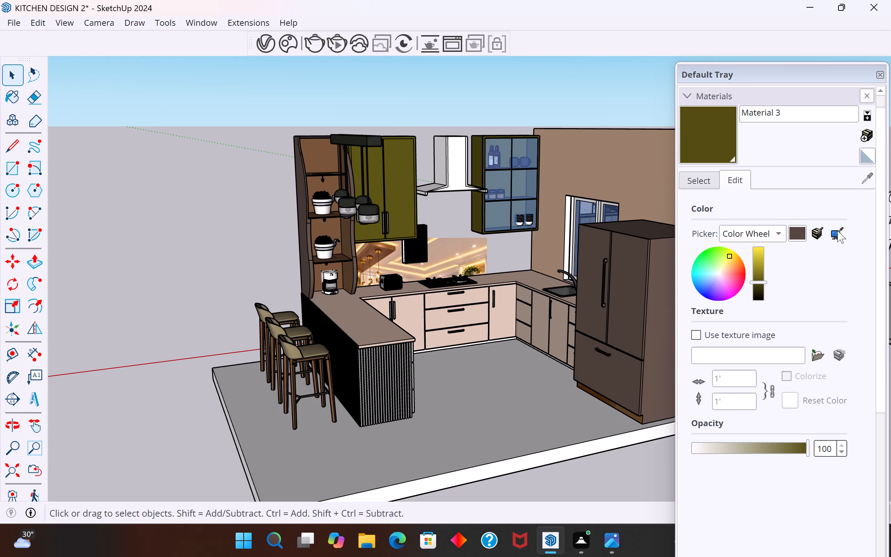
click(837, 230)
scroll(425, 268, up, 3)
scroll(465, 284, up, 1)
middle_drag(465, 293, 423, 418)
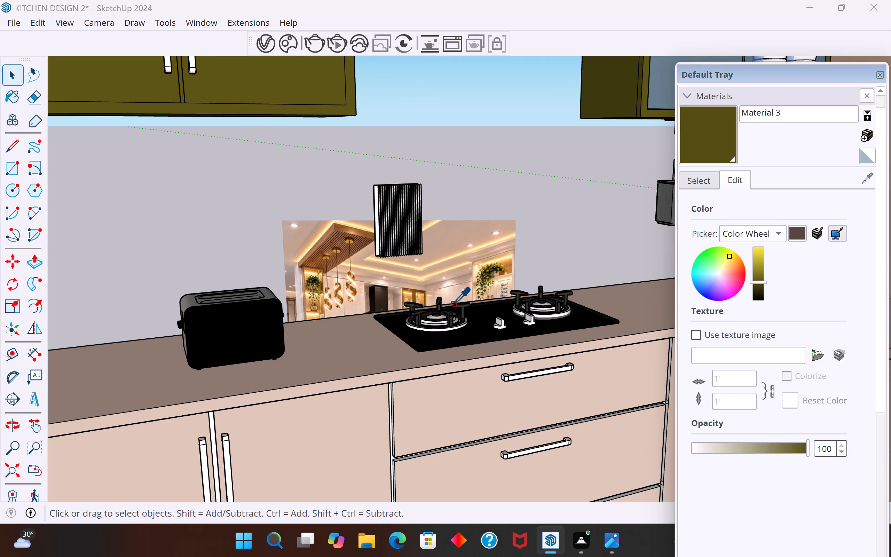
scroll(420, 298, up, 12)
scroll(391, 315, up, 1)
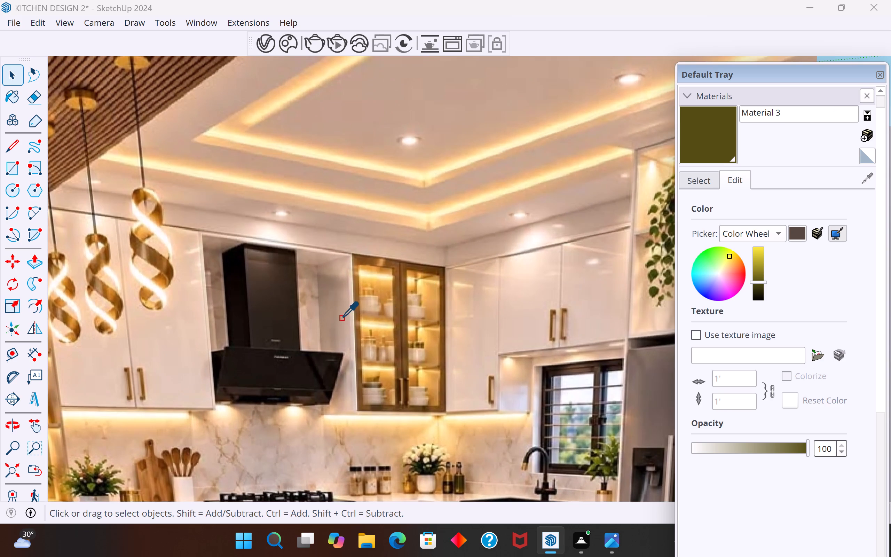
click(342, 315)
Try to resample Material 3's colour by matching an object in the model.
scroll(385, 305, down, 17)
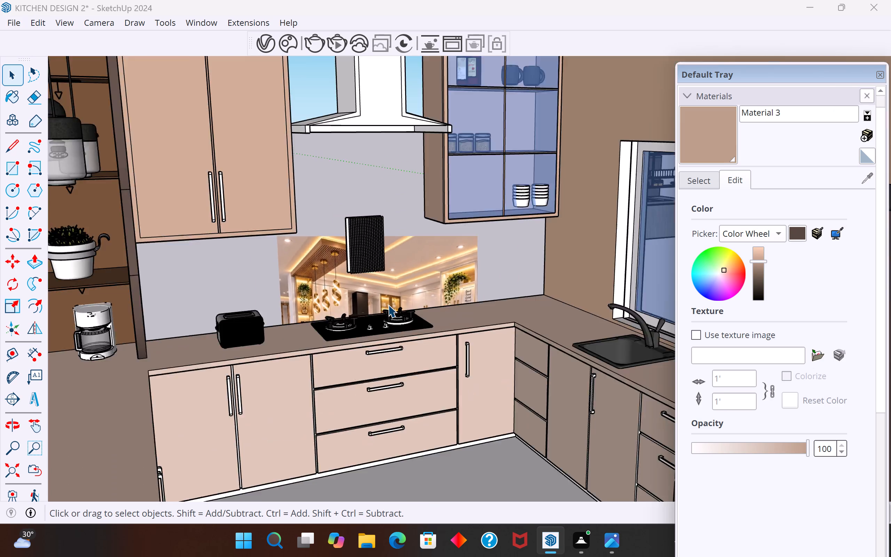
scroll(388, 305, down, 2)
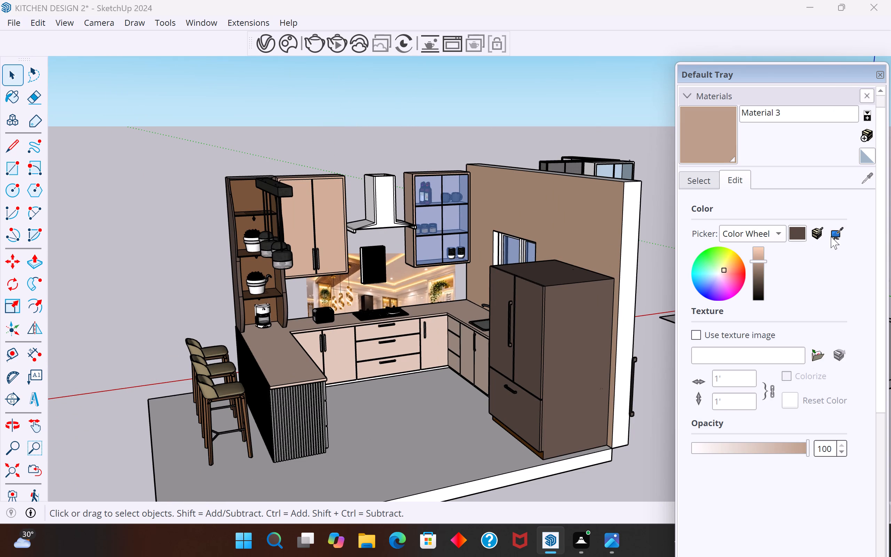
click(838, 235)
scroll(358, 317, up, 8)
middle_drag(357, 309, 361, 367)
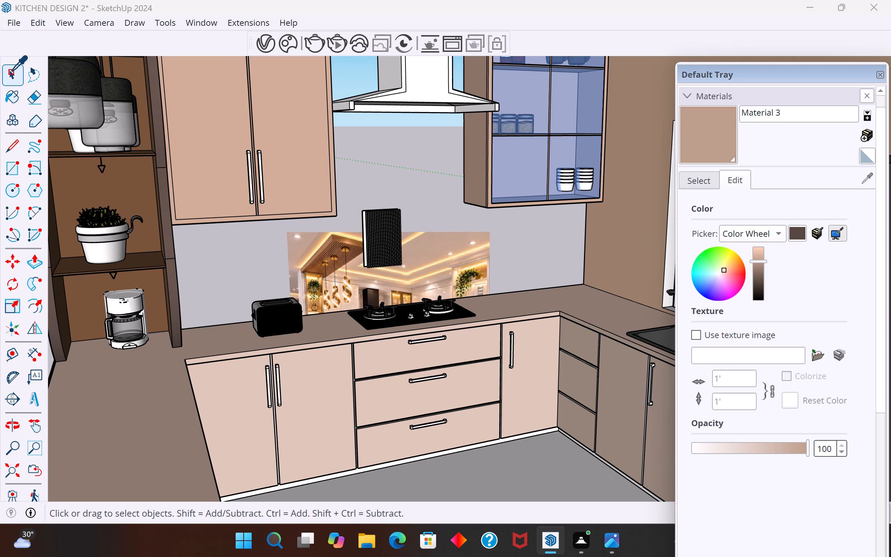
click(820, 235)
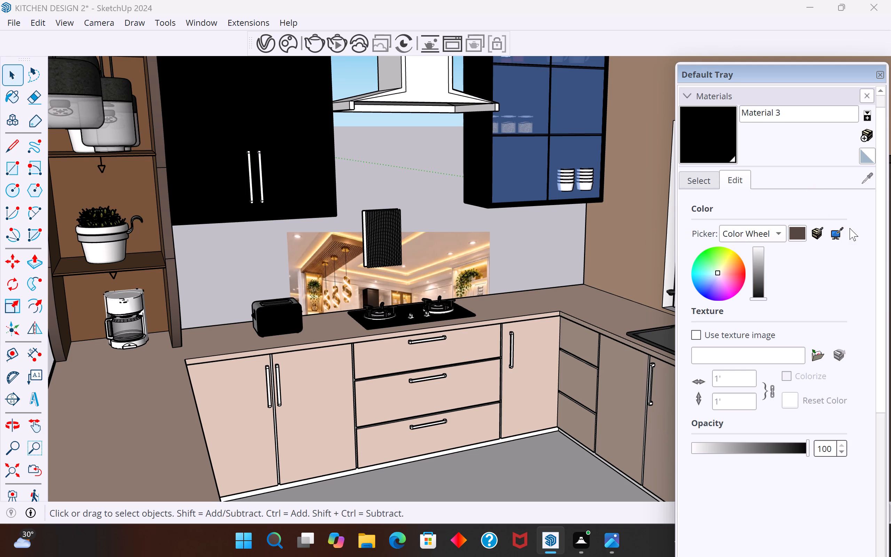
Match Material 3's colour to a light brown tone sampled from the kitchen reference image.
click(837, 236)
scroll(549, 260, up, 3)
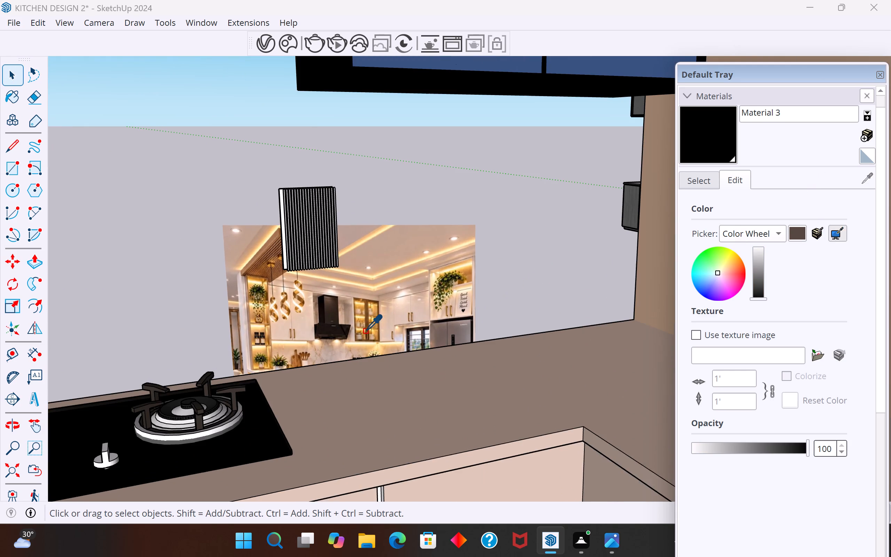
scroll(365, 331, up, 7)
click(331, 294)
scroll(495, 452, down, 7)
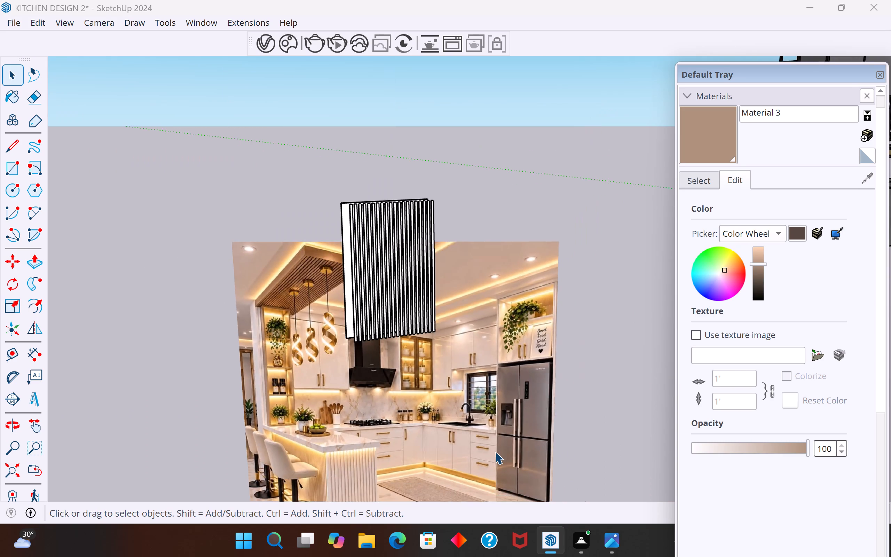
scroll(495, 452, down, 16)
scroll(313, 320, down, 5)
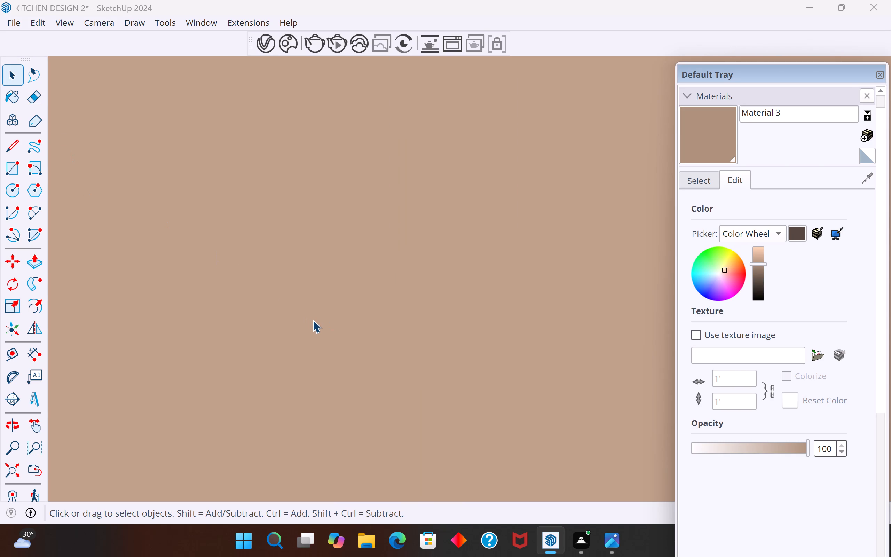
scroll(313, 320, down, 15)
scroll(346, 338, down, 16)
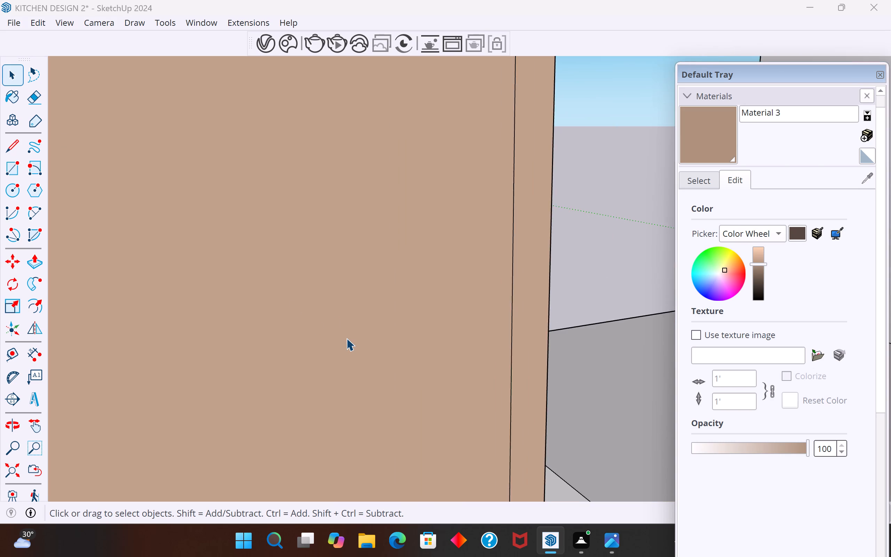
scroll(346, 338, down, 18)
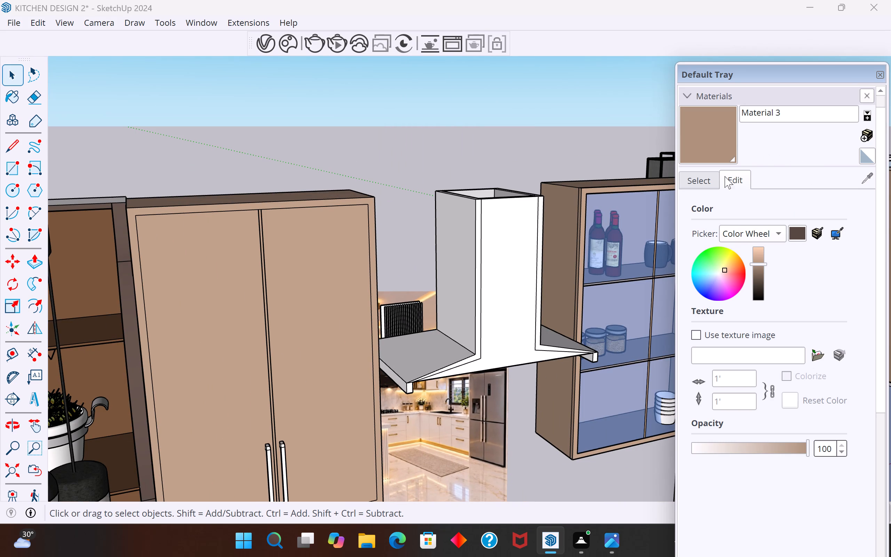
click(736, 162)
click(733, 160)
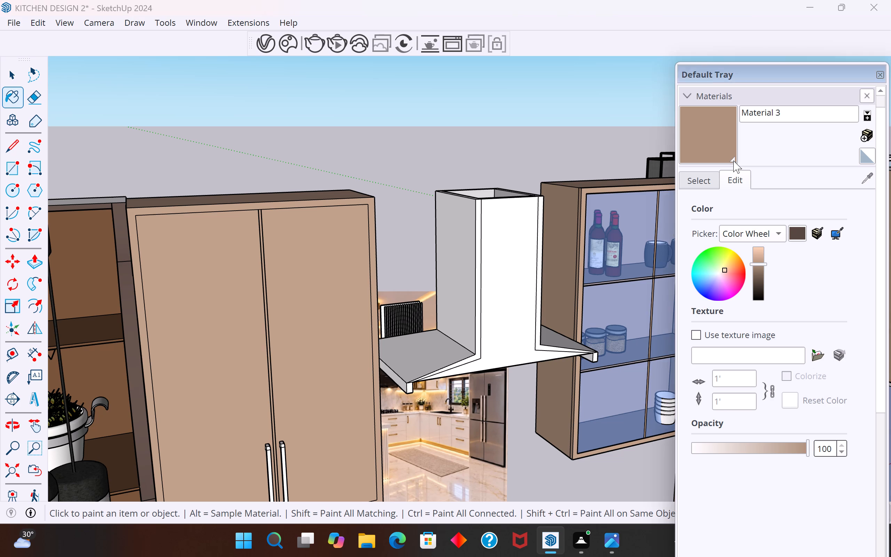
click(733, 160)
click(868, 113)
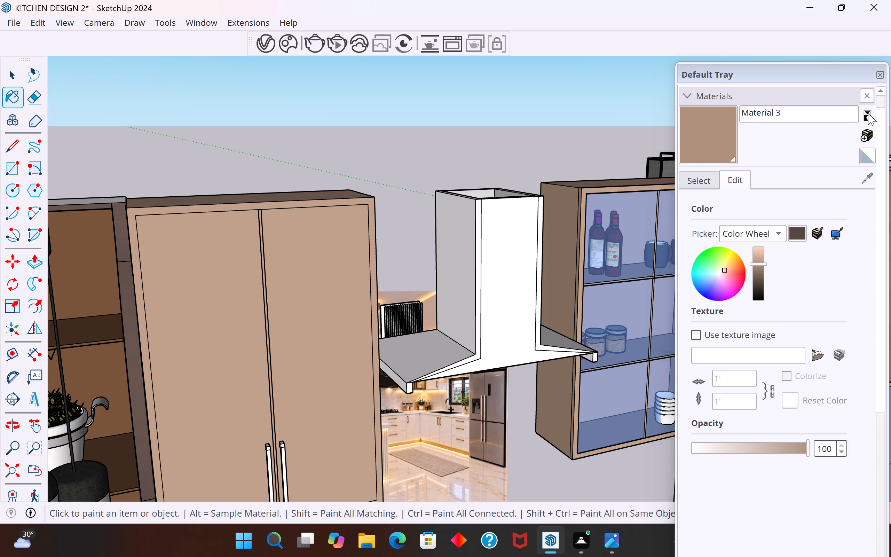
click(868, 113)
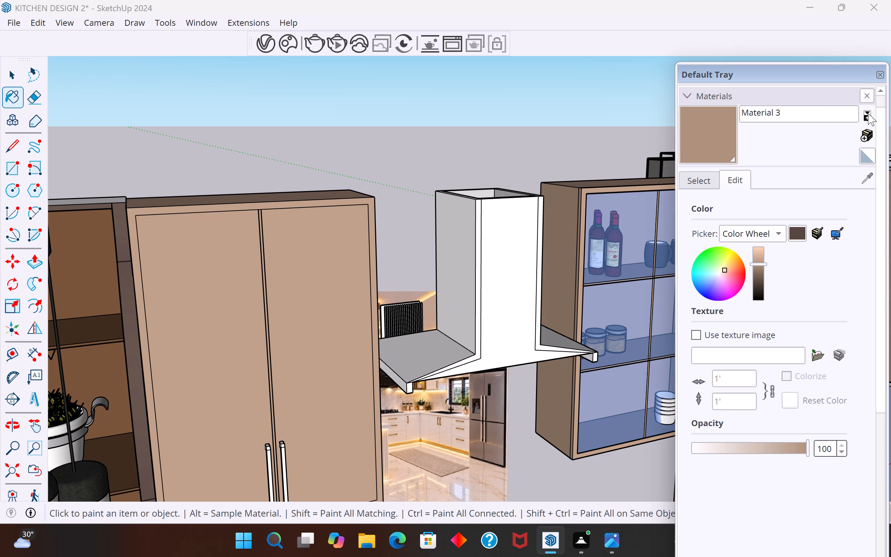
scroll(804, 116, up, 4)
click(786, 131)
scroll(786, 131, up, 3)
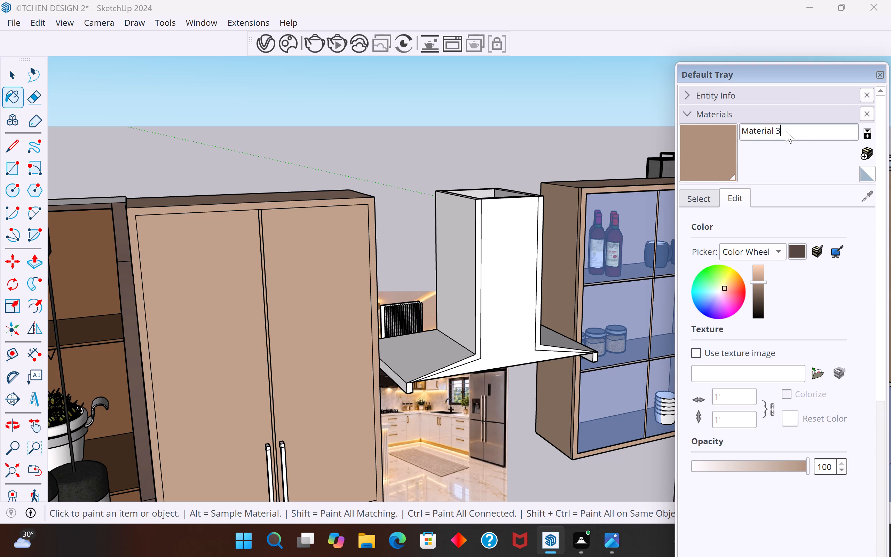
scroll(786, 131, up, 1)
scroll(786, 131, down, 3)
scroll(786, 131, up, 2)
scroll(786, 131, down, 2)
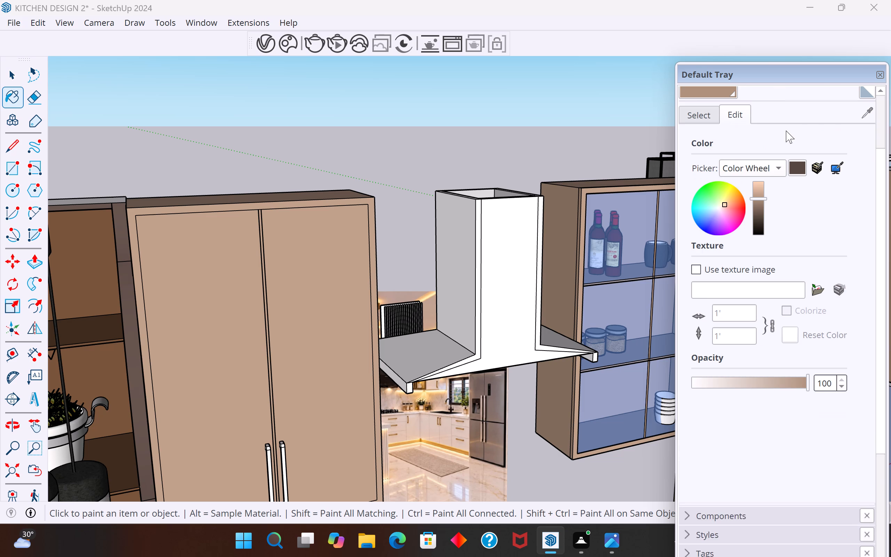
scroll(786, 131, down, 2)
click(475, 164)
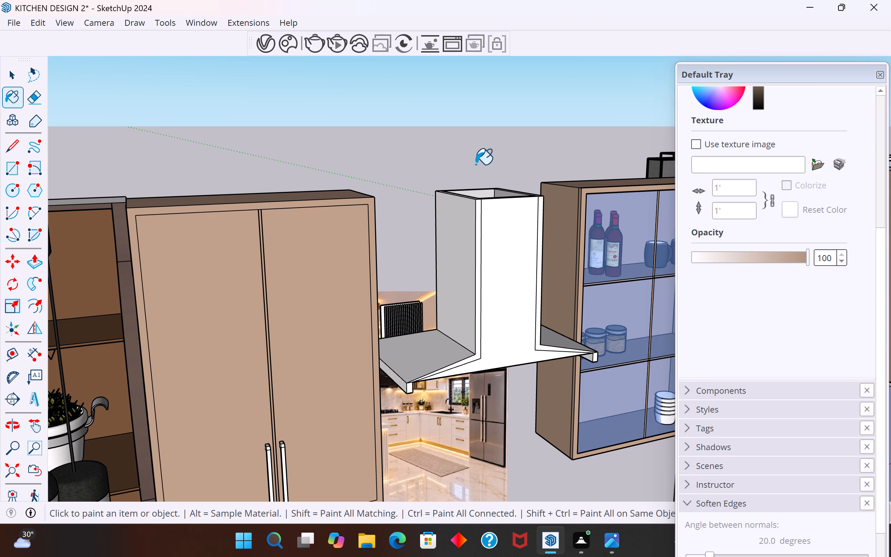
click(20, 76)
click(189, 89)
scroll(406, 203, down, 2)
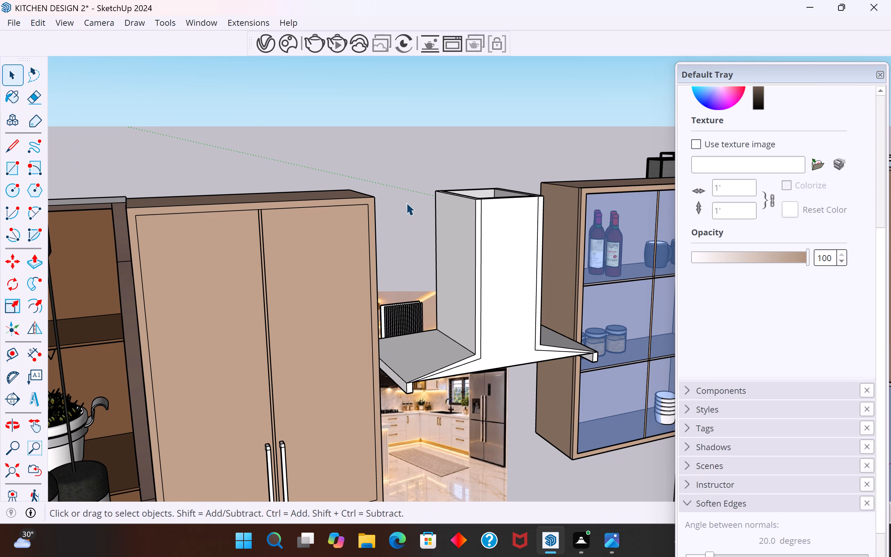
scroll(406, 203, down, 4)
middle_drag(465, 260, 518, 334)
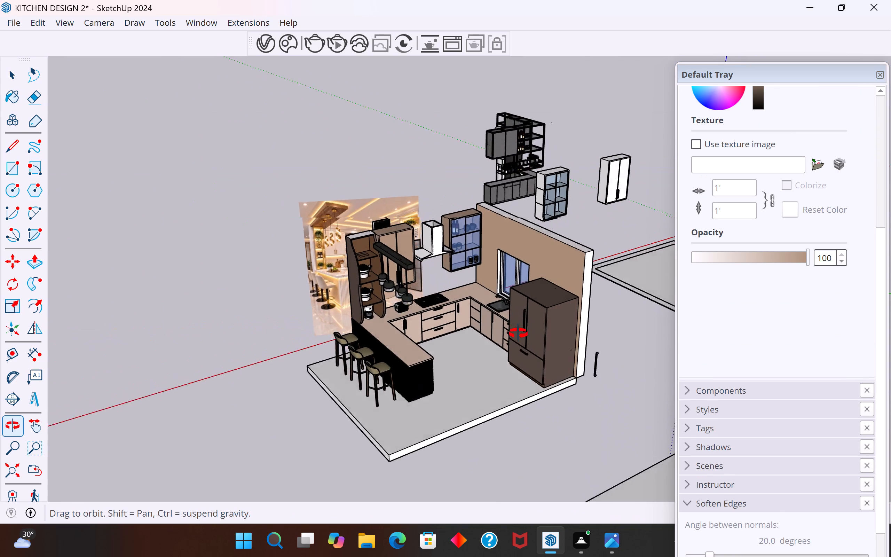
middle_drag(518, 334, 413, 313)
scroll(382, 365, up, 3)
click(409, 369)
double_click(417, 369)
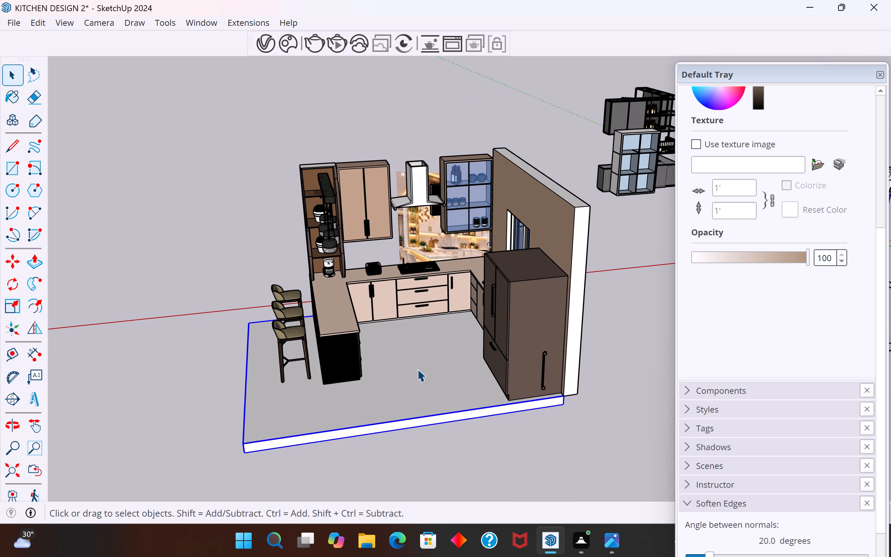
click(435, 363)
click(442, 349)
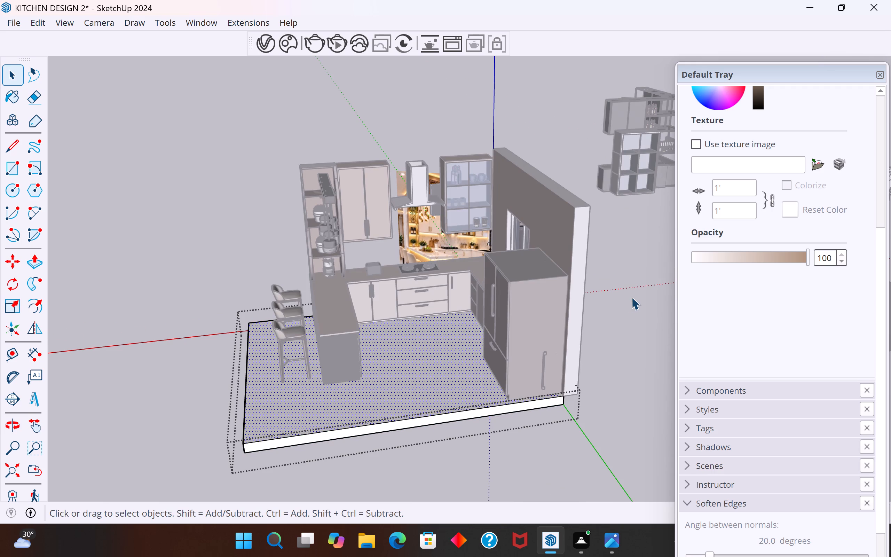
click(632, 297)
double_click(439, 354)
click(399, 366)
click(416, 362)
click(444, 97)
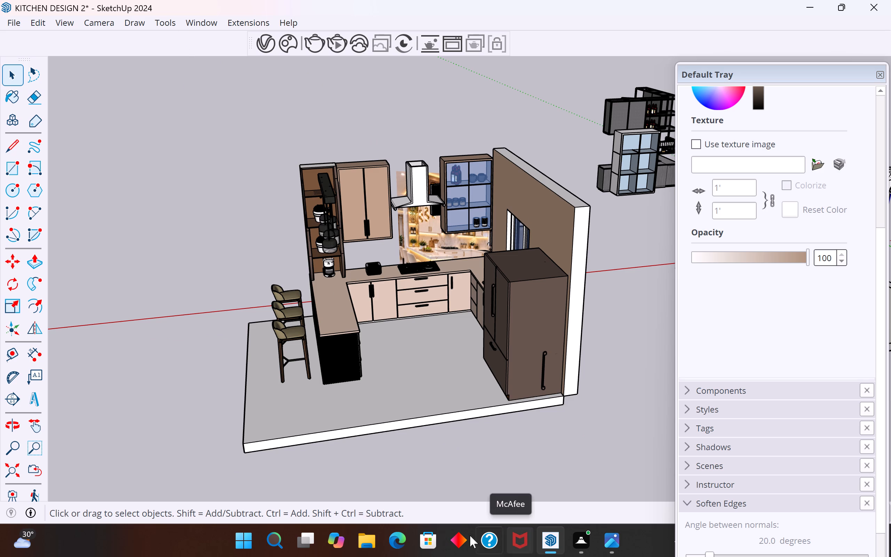
Switch to Google Chrome and run an image search for "glossy marble tile texture".
click(272, 542)
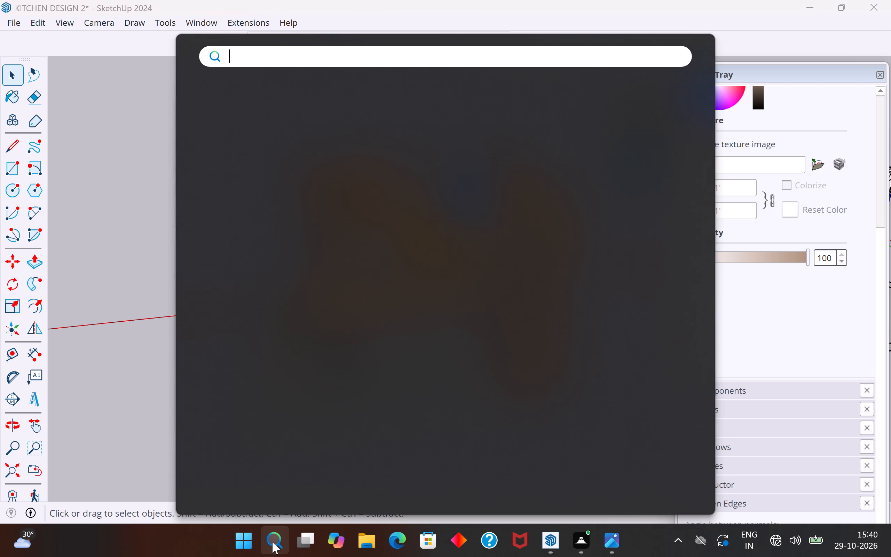
scroll(278, 462, down, 3)
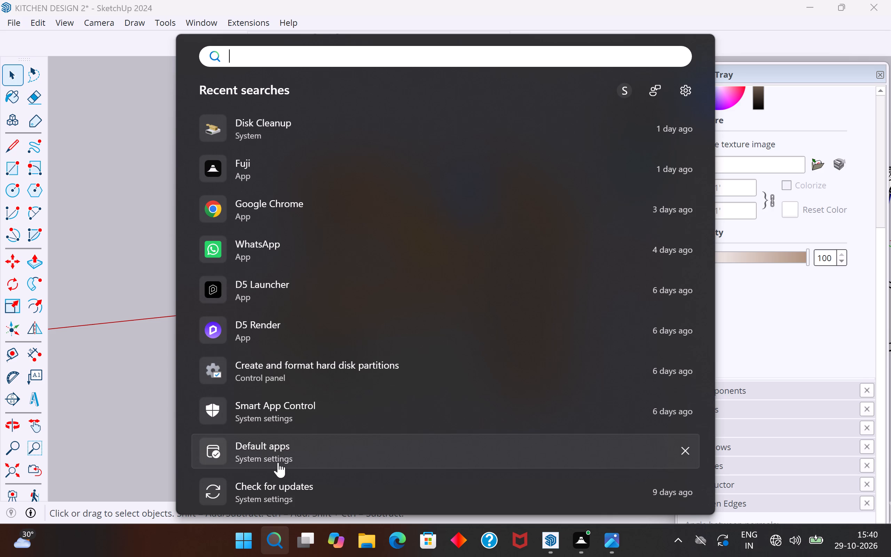
scroll(278, 462, down, 2)
click(253, 214)
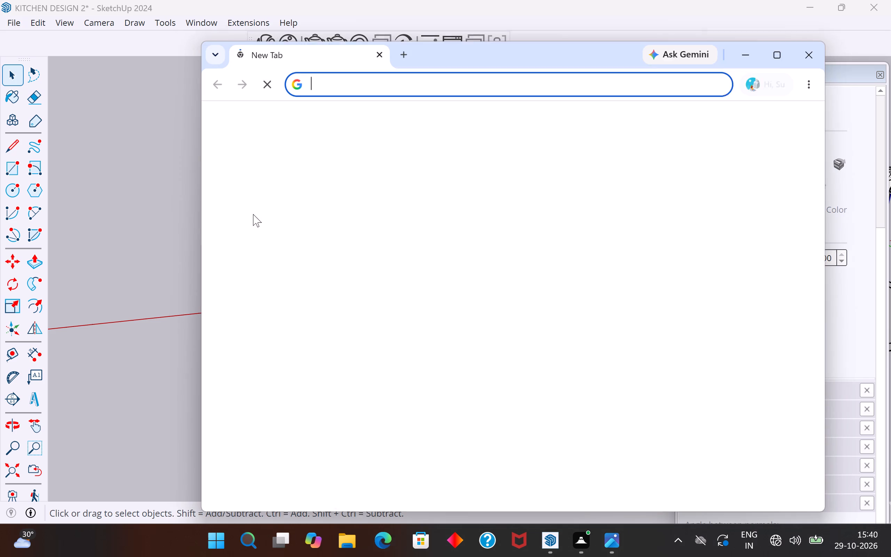
click(353, 82)
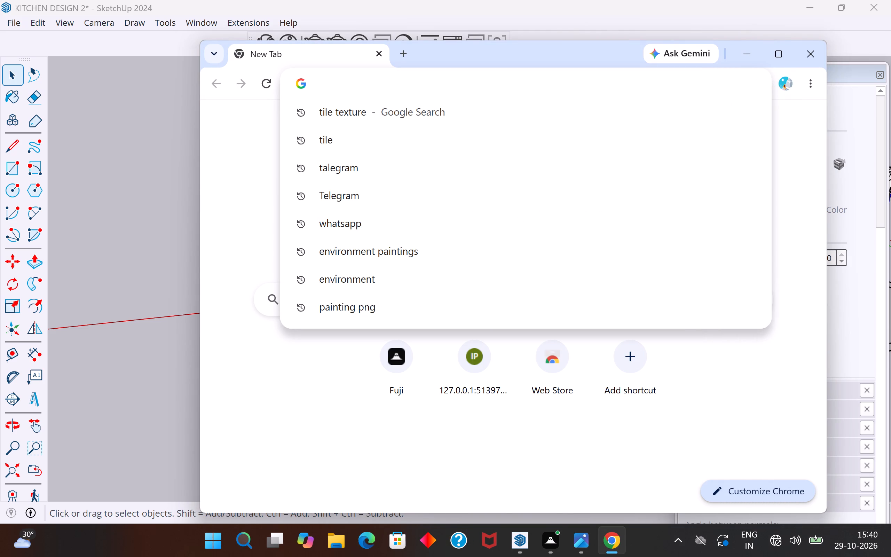
text(mar)
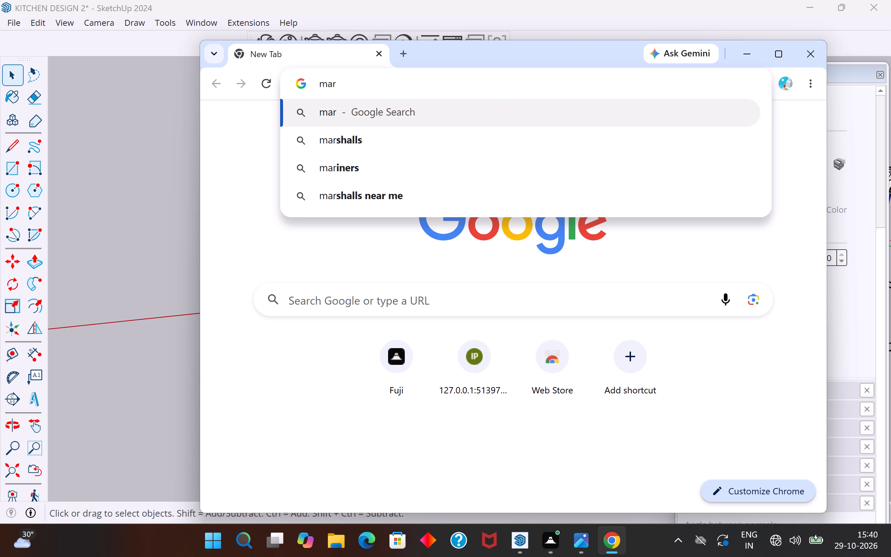
text(ble)
key(space)
text(tile te)
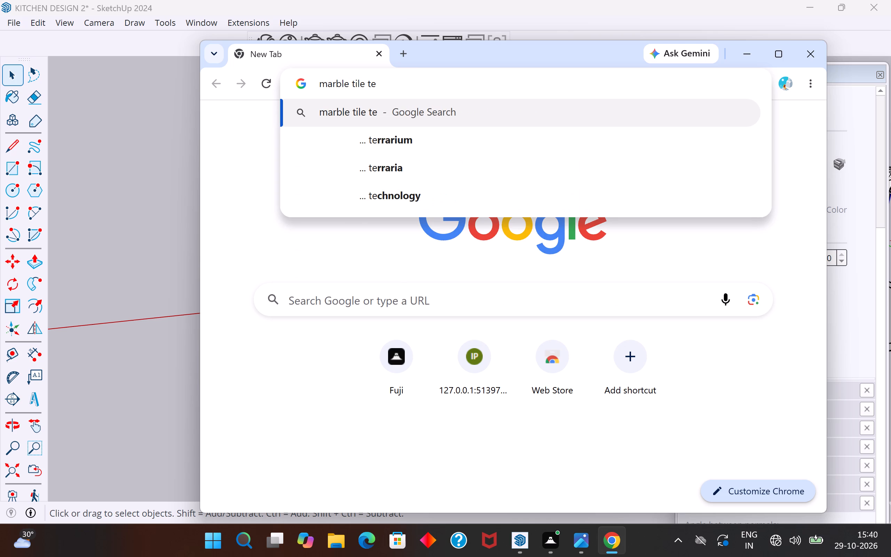
key(x)
text(ture)
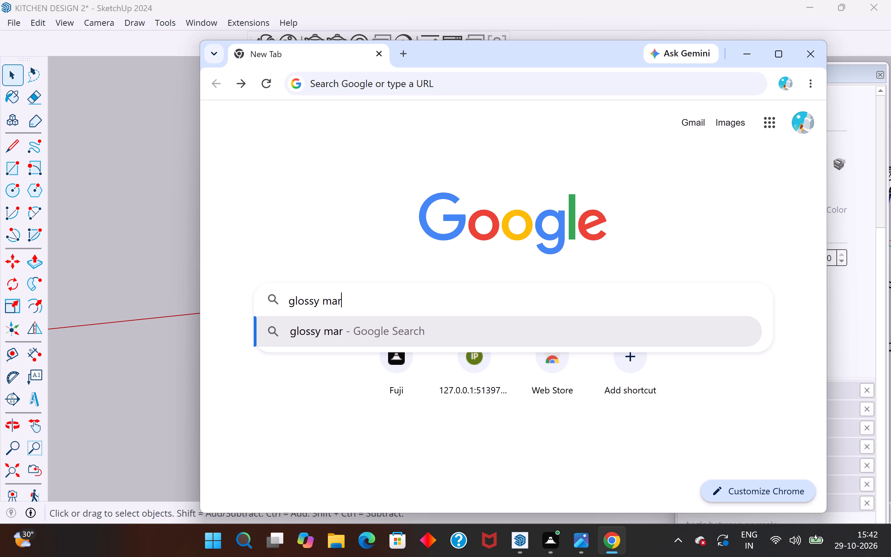
text(ble til)
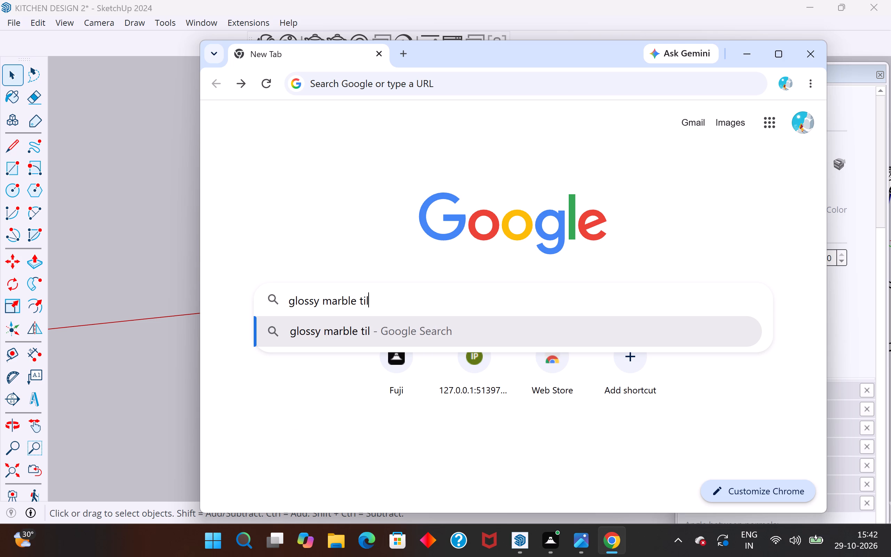
text(e texture)
key(Return)
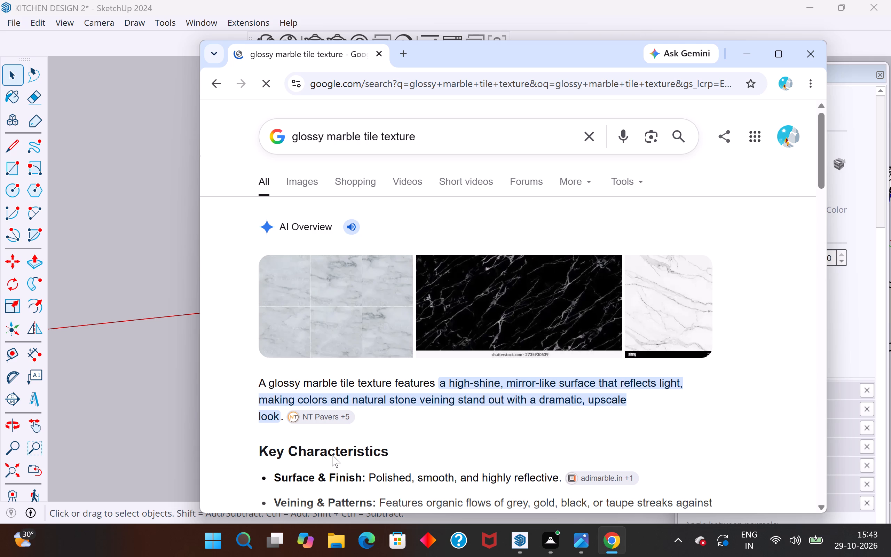
click(300, 176)
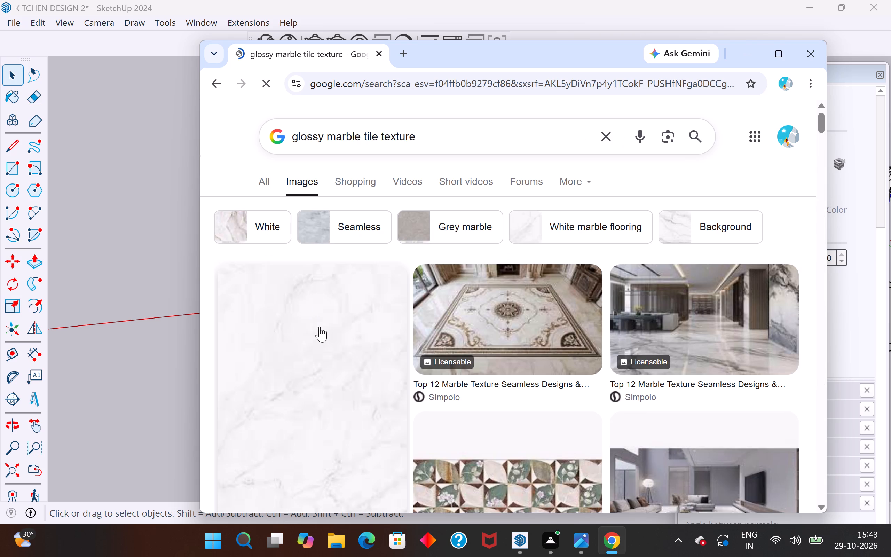
Browse the image search results for a light glossy marble tile with veining.
scroll(326, 359, down, 6)
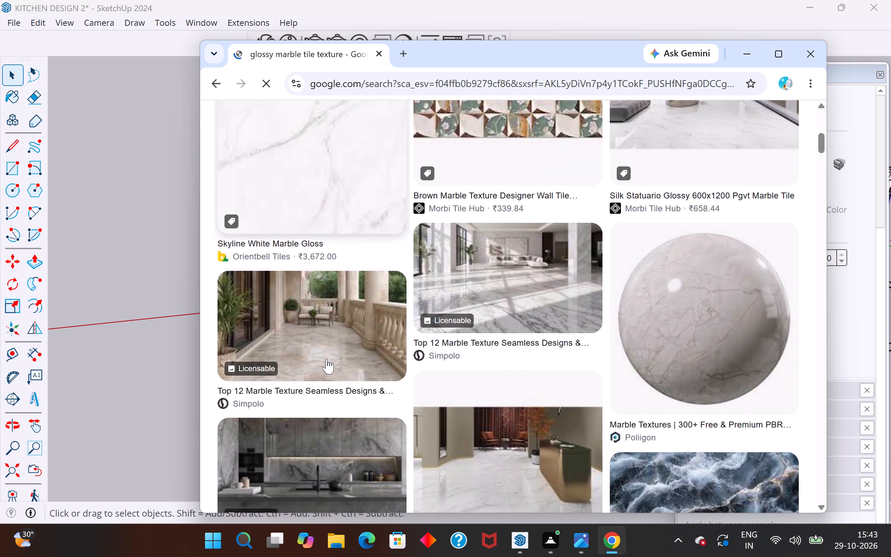
scroll(326, 359, down, 3)
scroll(593, 261, up, 2)
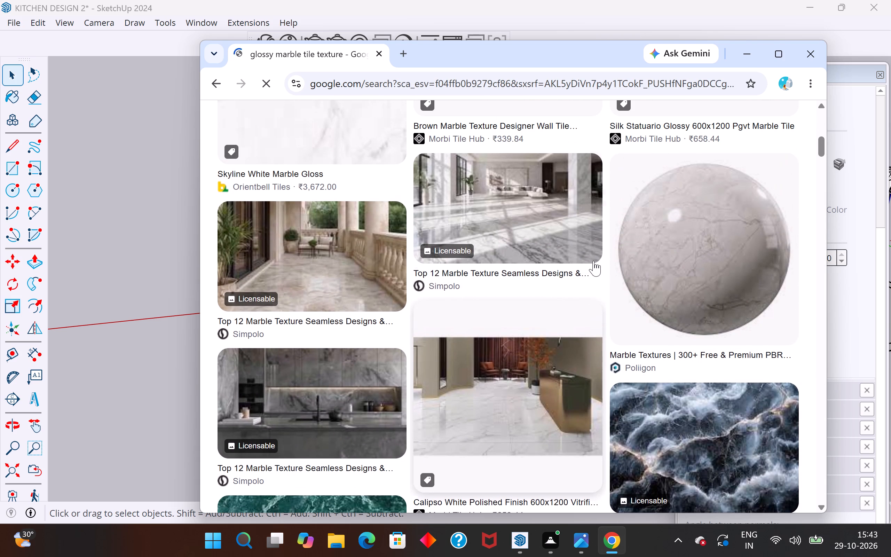
scroll(565, 281, down, 3)
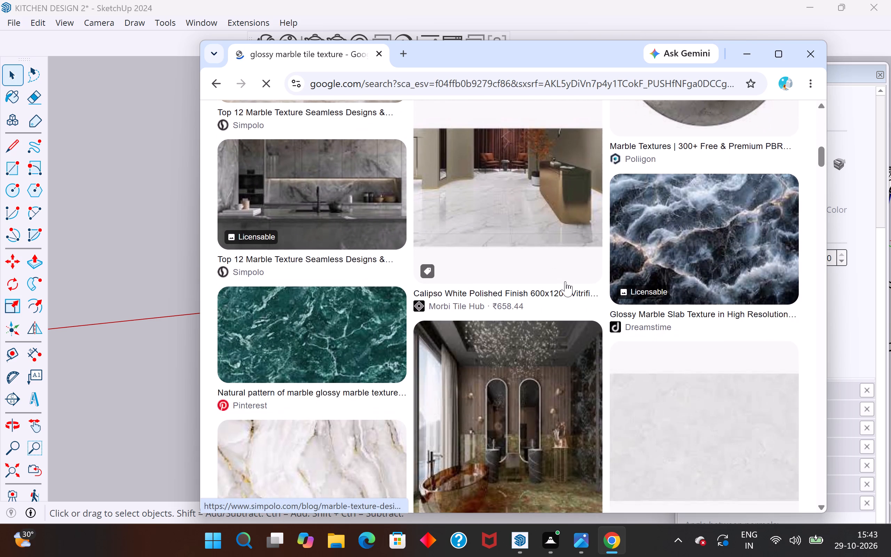
scroll(565, 281, down, 3)
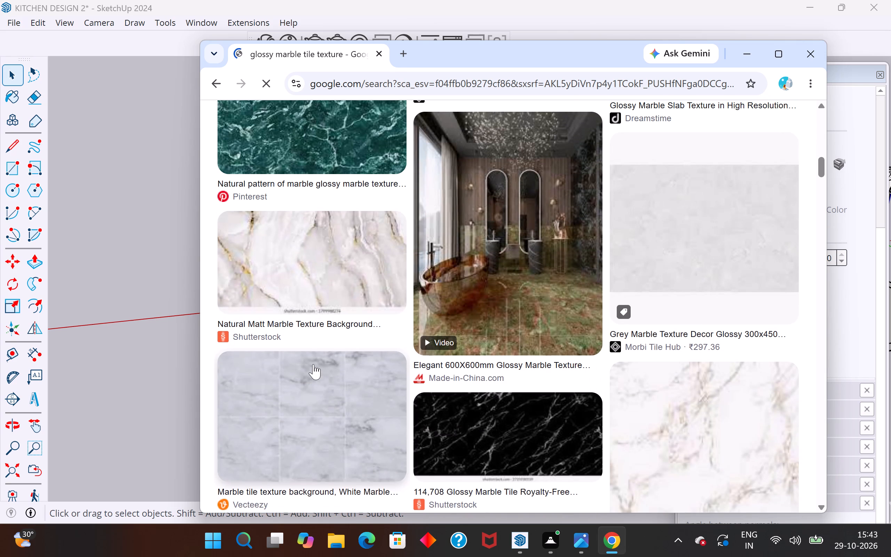
scroll(313, 364, down, 7)
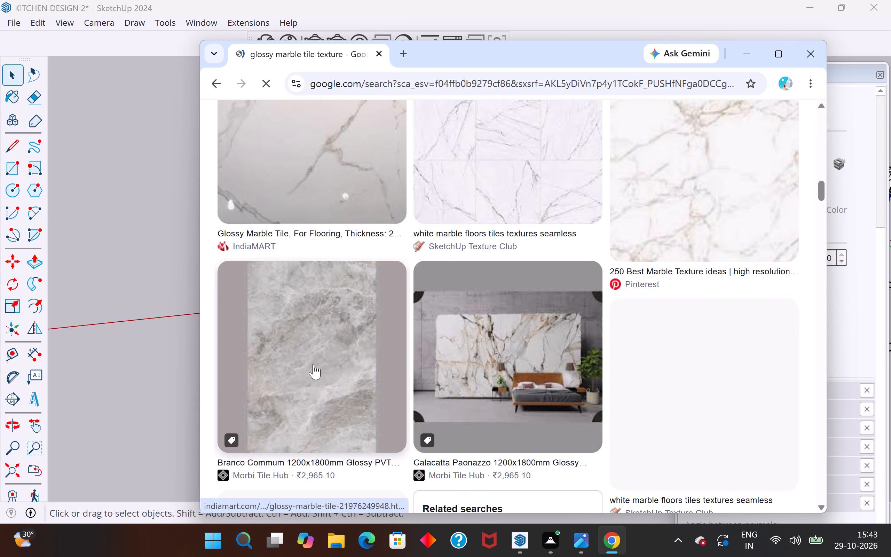
Open the IndiaMART "Glossy Marble Tile, For Flooring" result and start saving its image.
scroll(313, 364, up, 3)
click(332, 349)
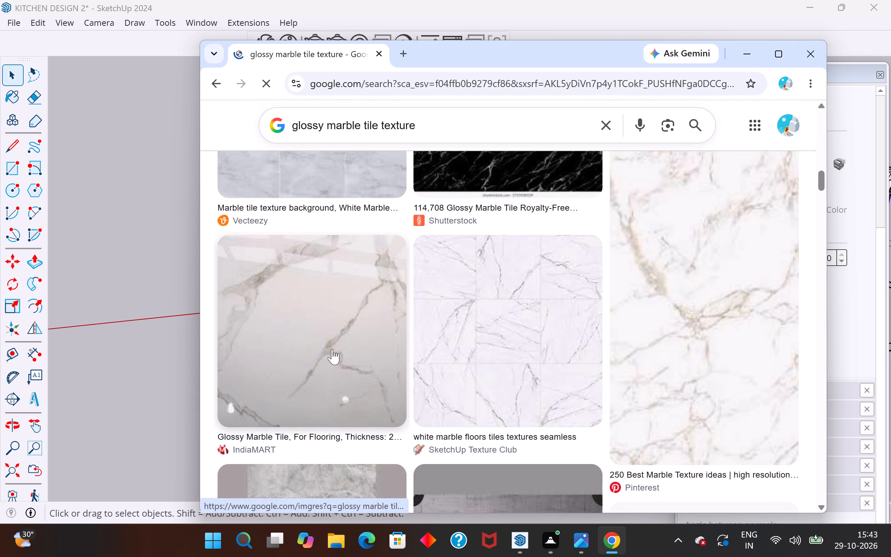
right_click(332, 349)
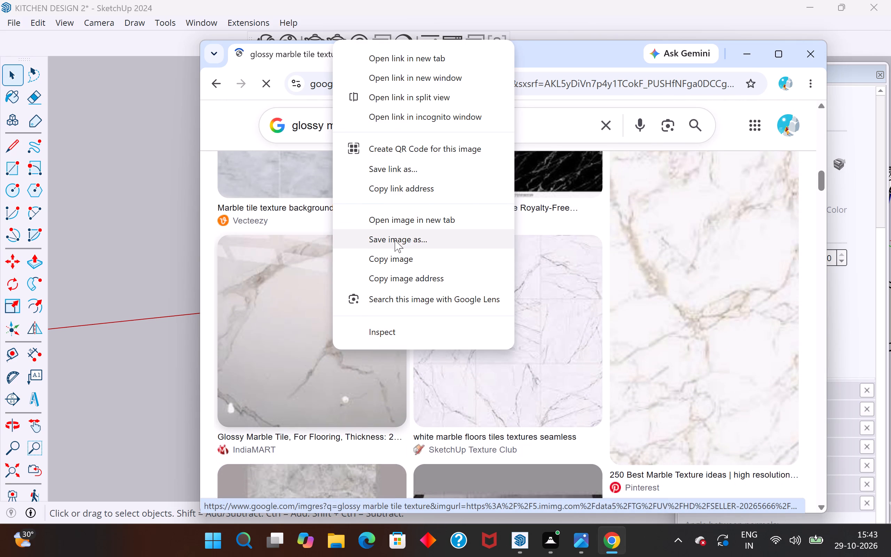
click(395, 239)
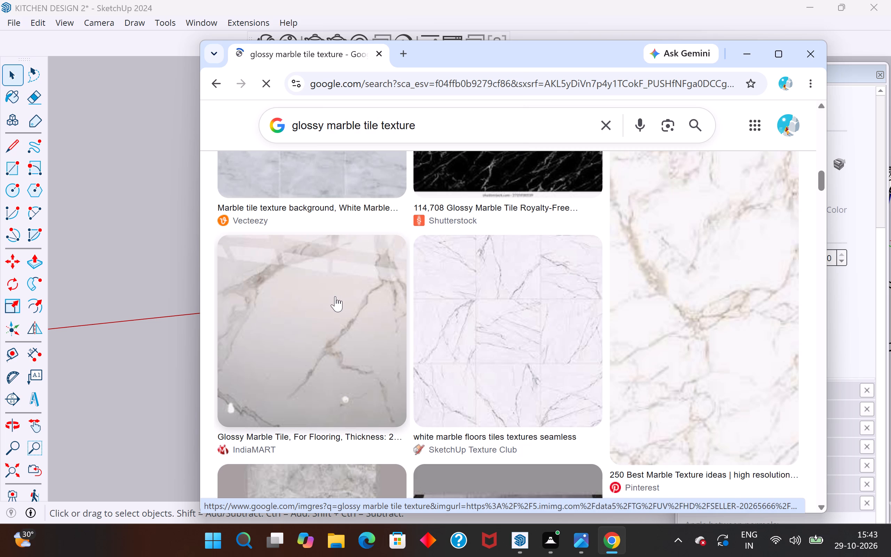
right_click(329, 305)
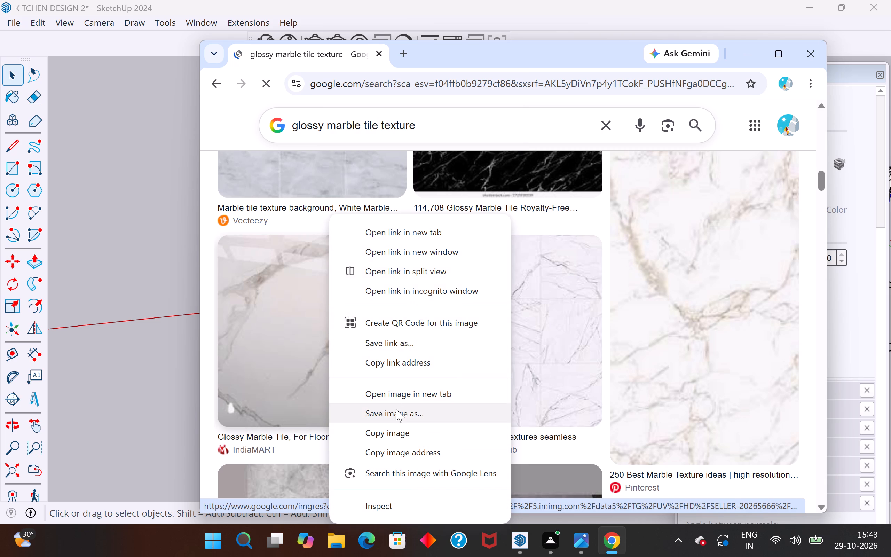
click(396, 409)
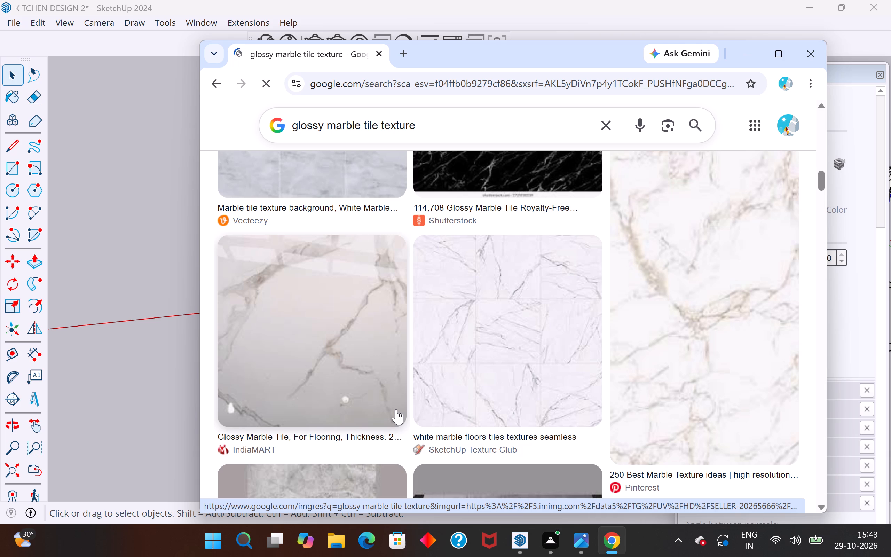
Examine further glossy marble tile results for alternative textures.
scroll(352, 461, down, 3)
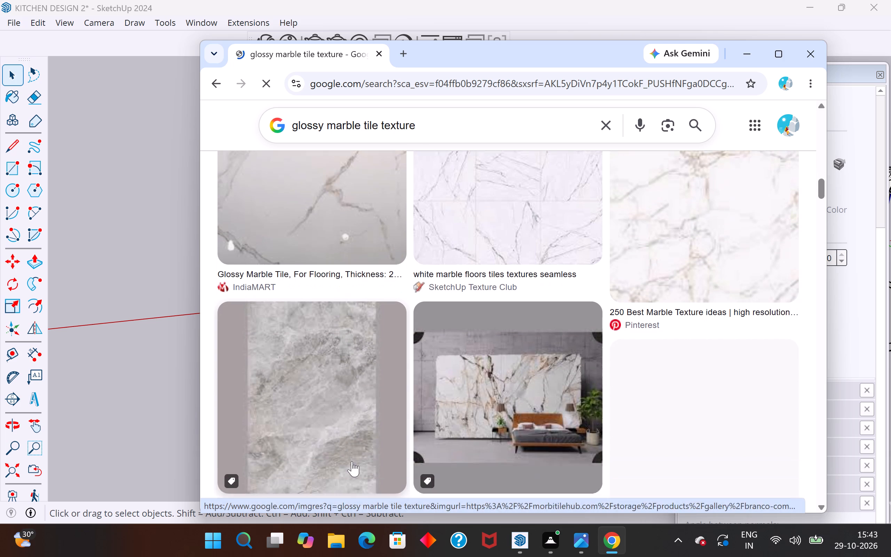
scroll(366, 444, down, 4)
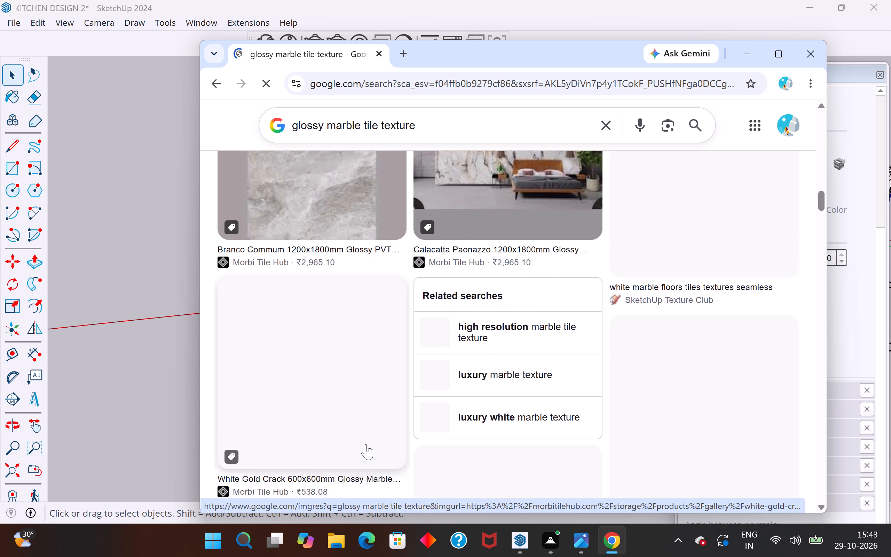
scroll(366, 444, down, 1)
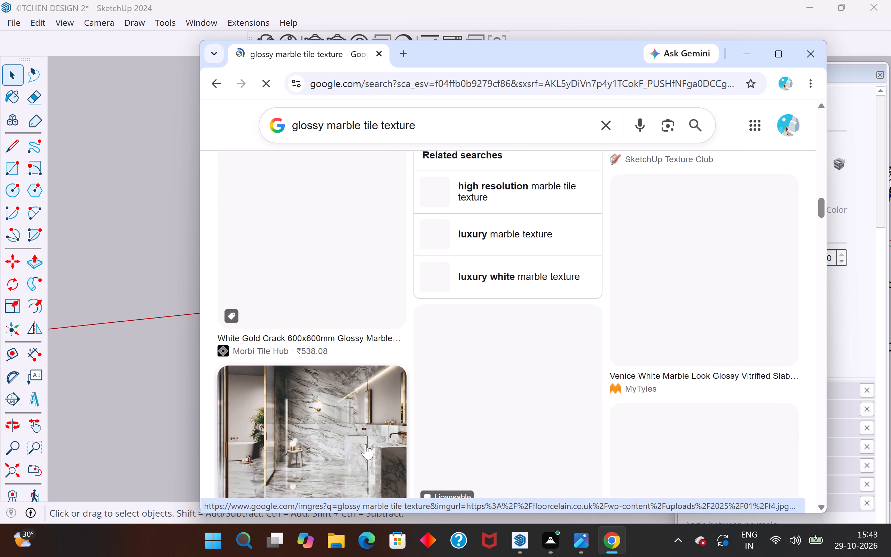
scroll(366, 444, down, 2)
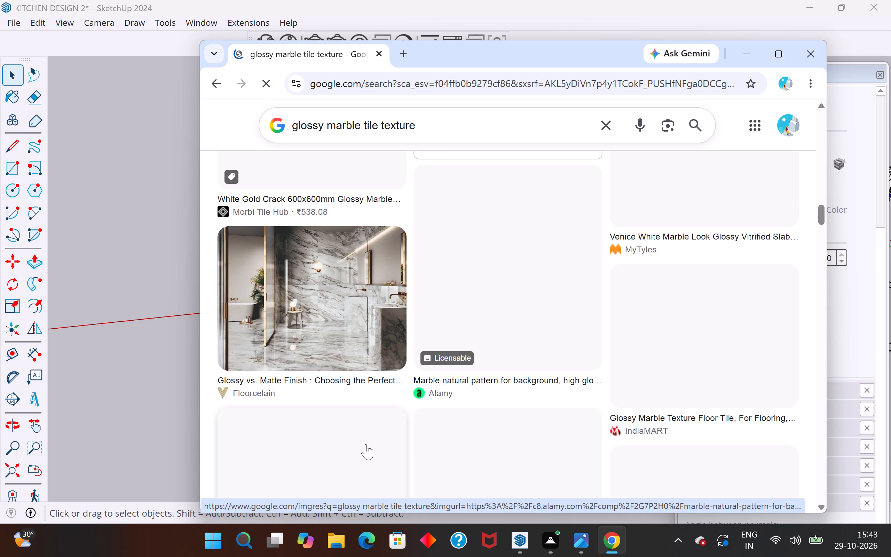
scroll(366, 439, up, 3)
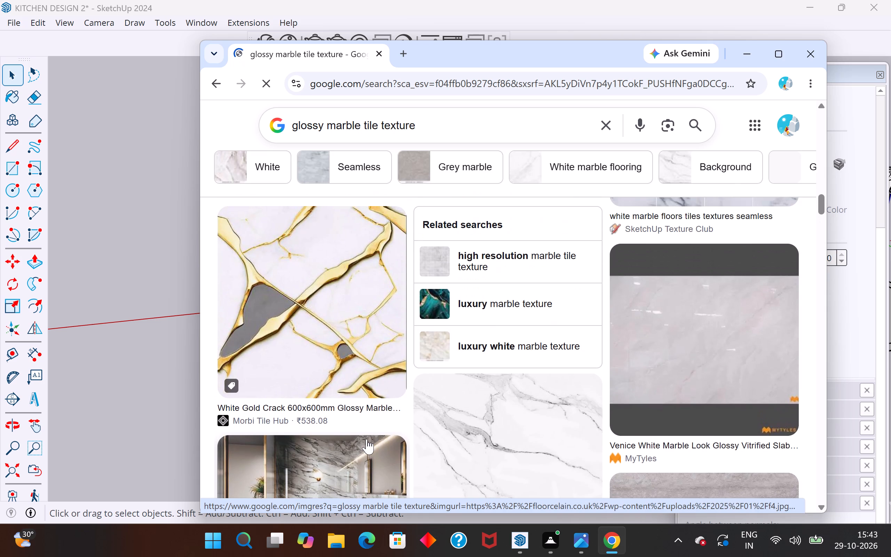
scroll(366, 439, down, 3)
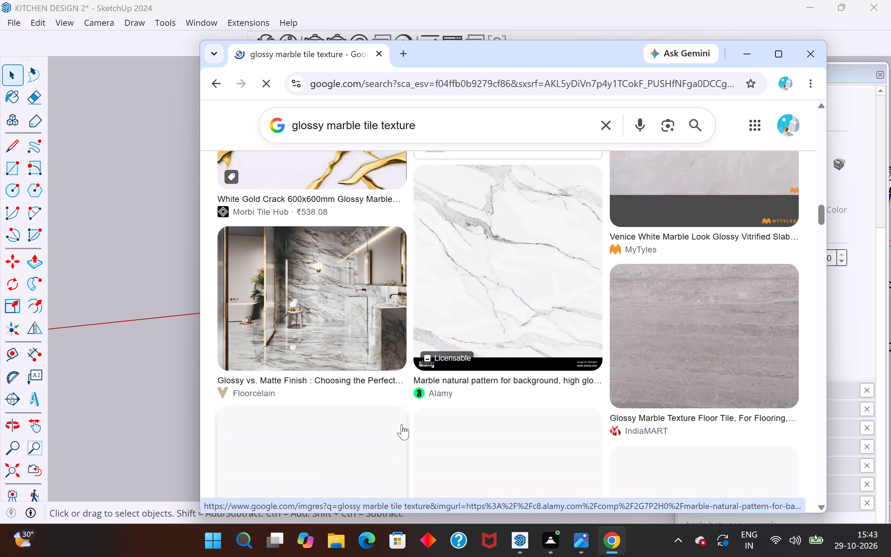
scroll(542, 376, down, 4)
scroll(542, 376, up, 3)
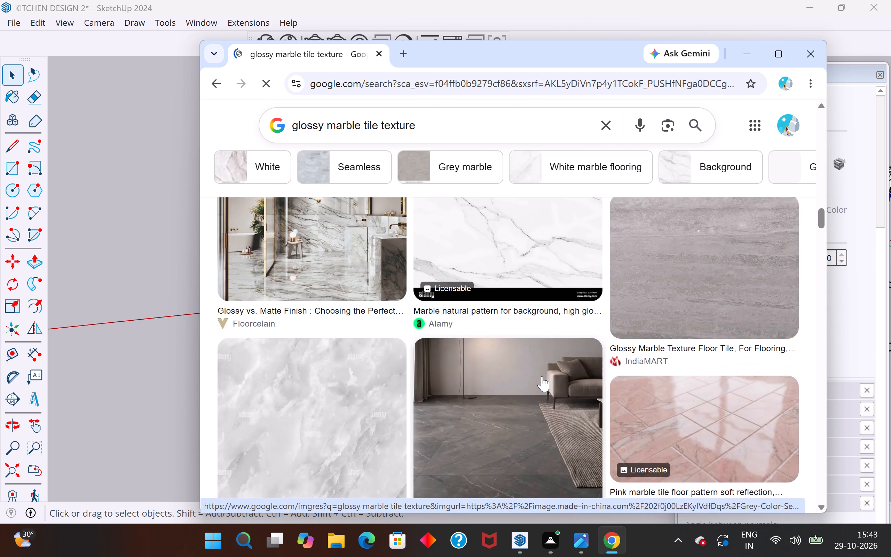
scroll(542, 376, down, 4)
scroll(542, 376, up, 6)
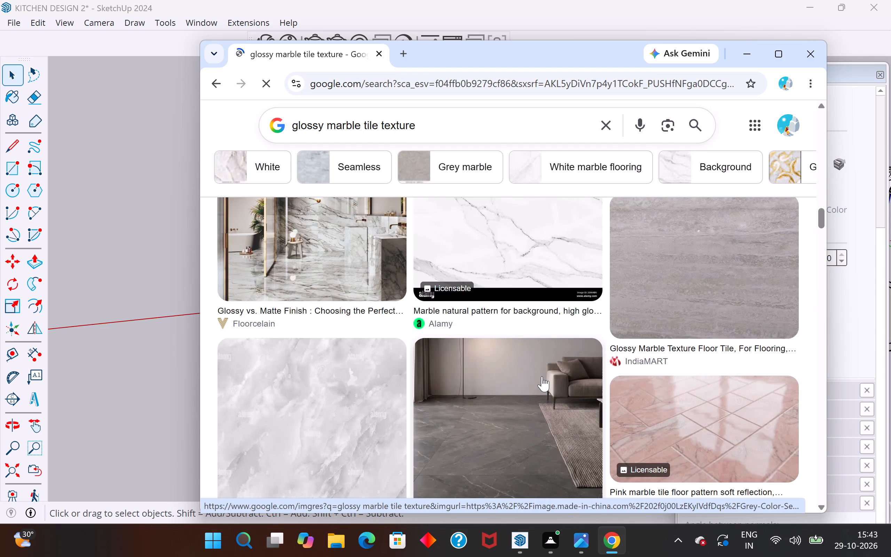
scroll(542, 376, up, 7)
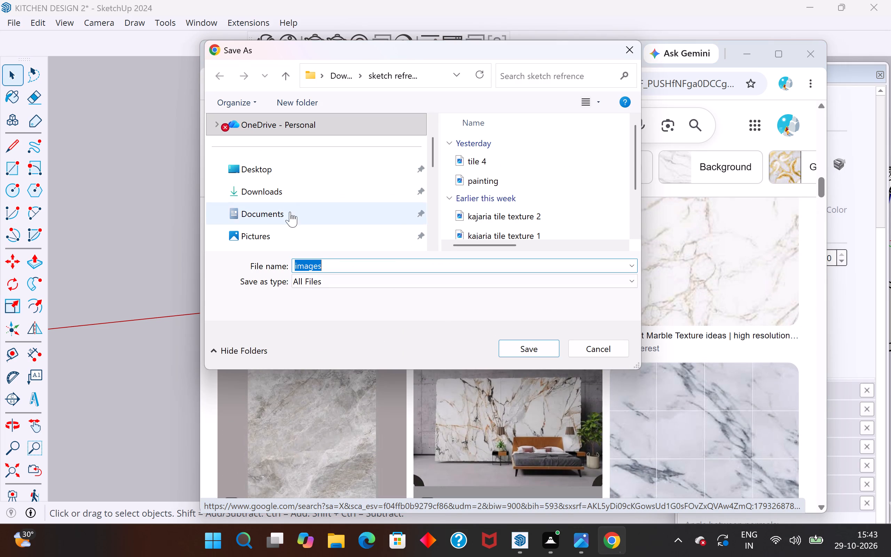
Save the marble image as "glossy tile texture" in the sketch up reference folder on New Volume (D:), dismissing the duplicate save request.
scroll(524, 212, up, 4)
scroll(524, 212, down, 3)
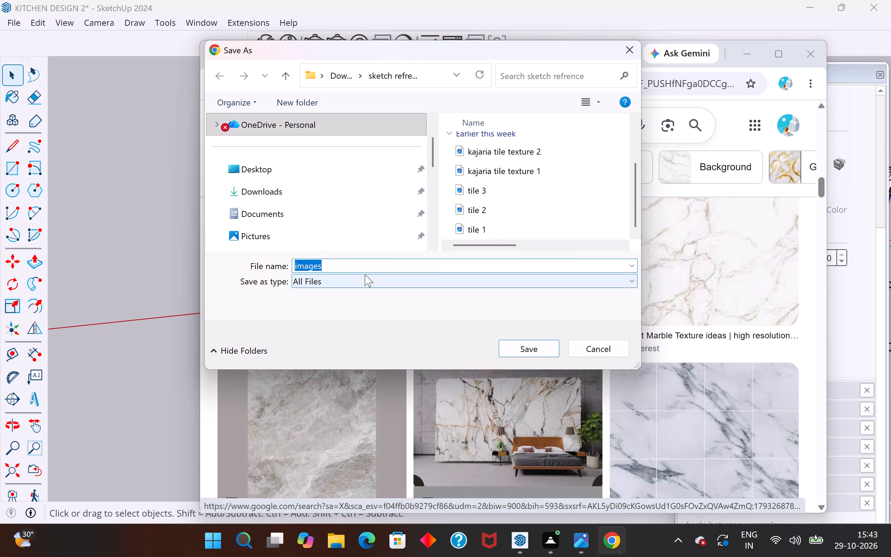
key(BackSpace)
key(BackSpace)
key(f)
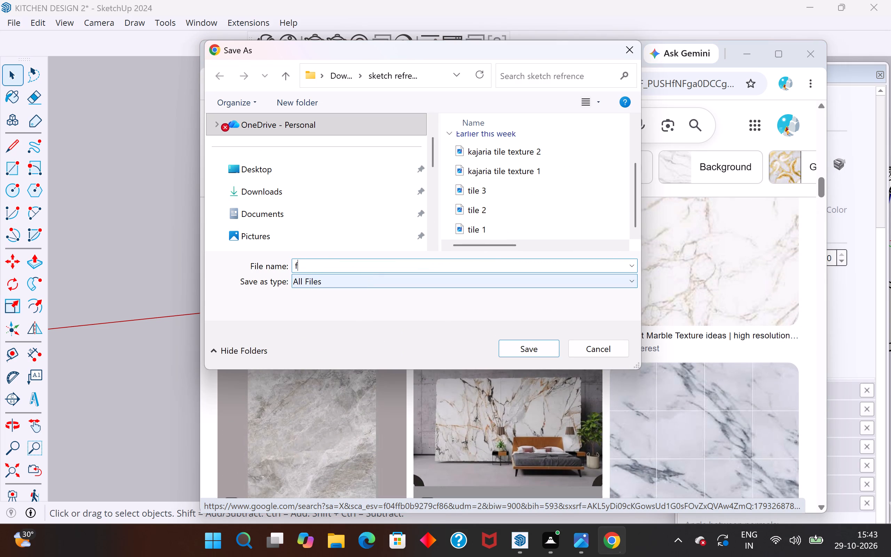
key(BackSpace)
text(glossy tile texture)
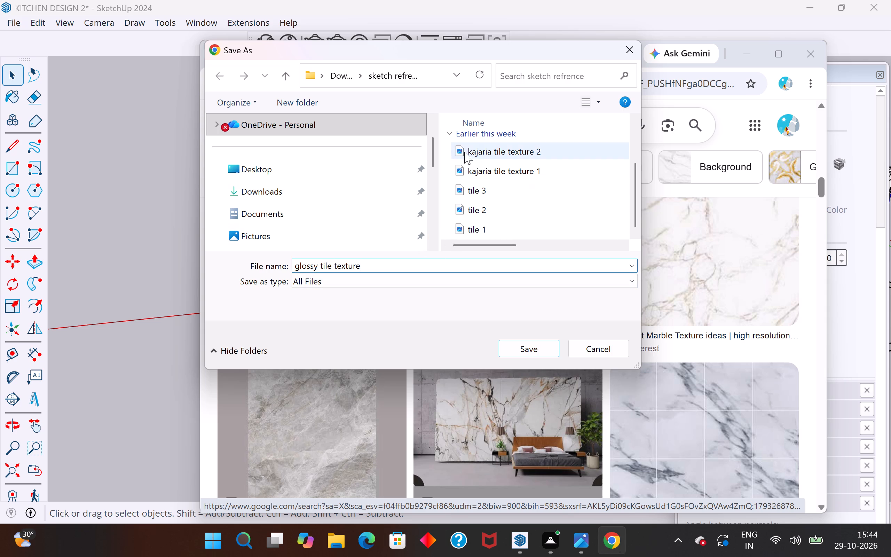
scroll(303, 205, down, 3)
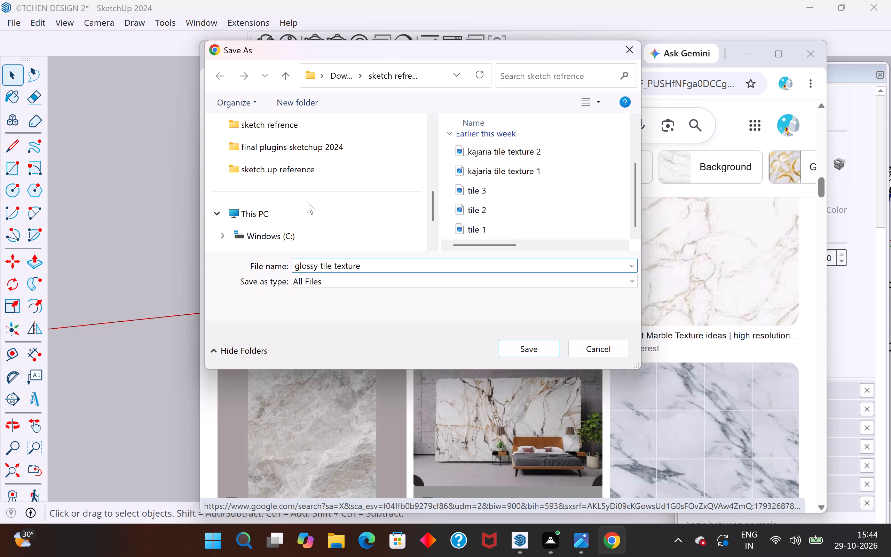
click(303, 235)
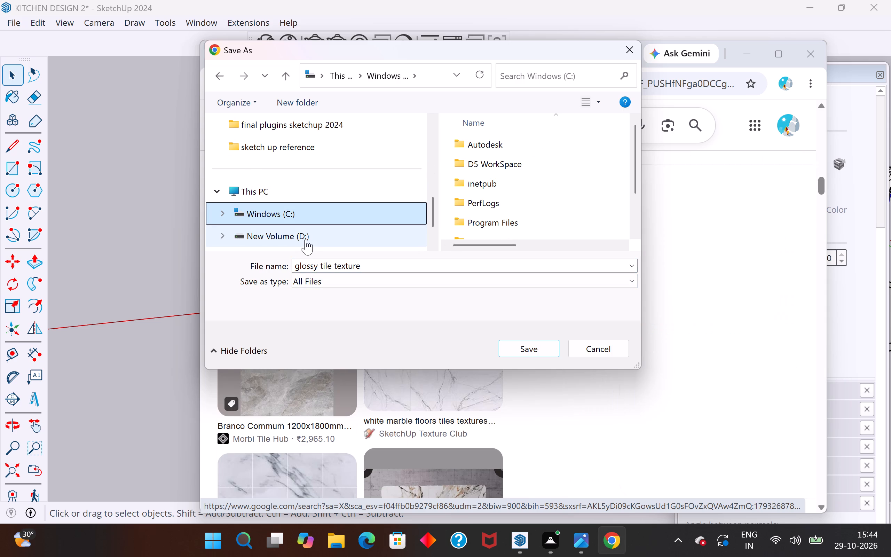
click(305, 240)
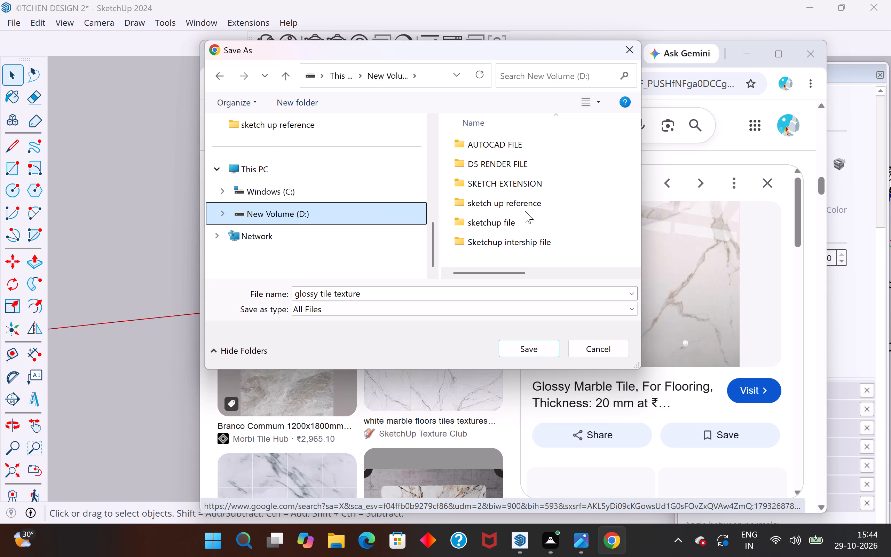
double_click(537, 206)
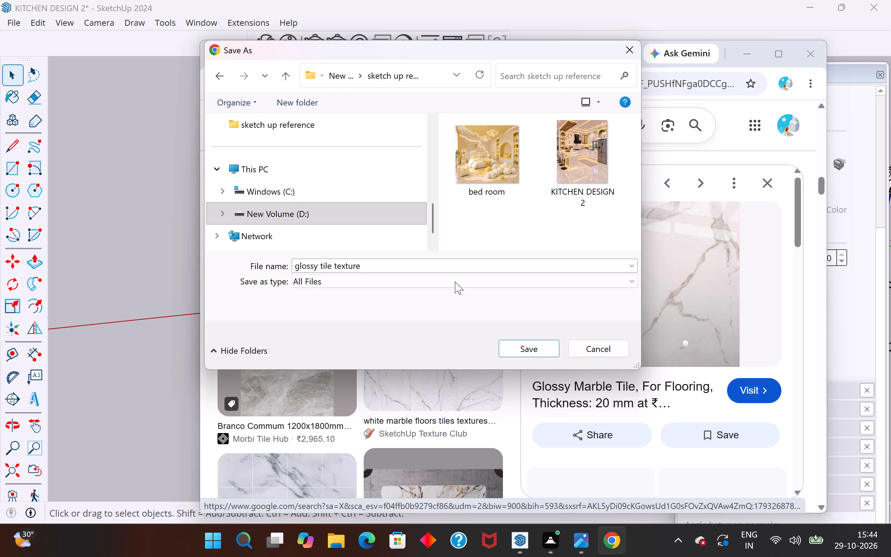
click(370, 282)
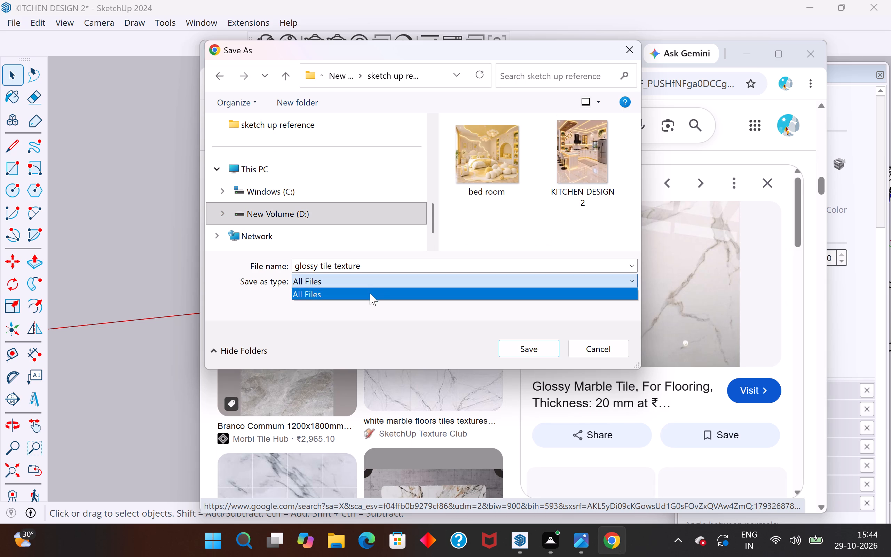
click(524, 351)
click(542, 348)
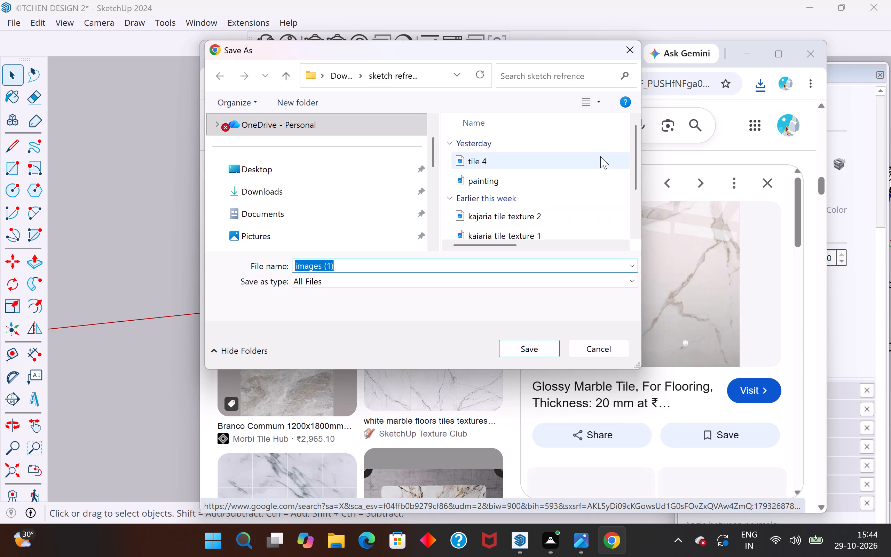
click(628, 50)
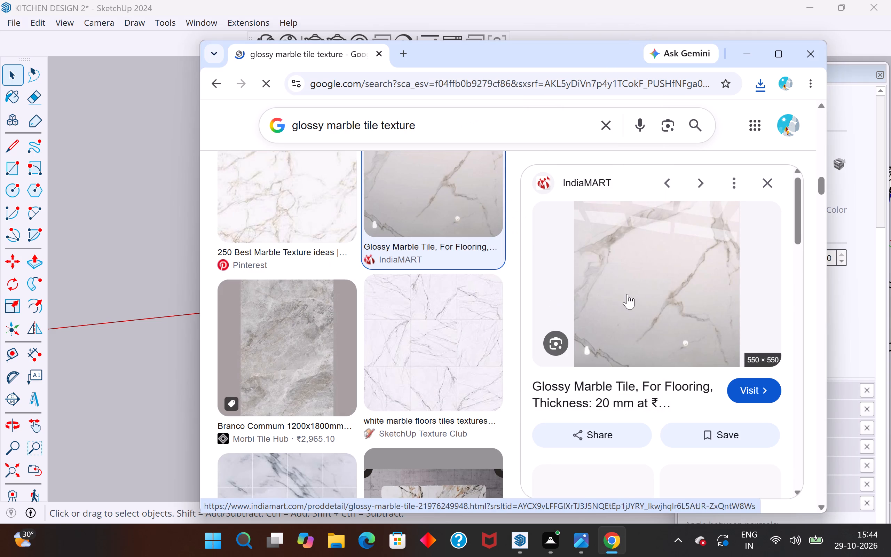
Save the IndiaMART glossy marble tile image as "glossy marble tile texture" in the sketch up reference folder on New Volume (D:).
right_click(627, 294)
click(686, 411)
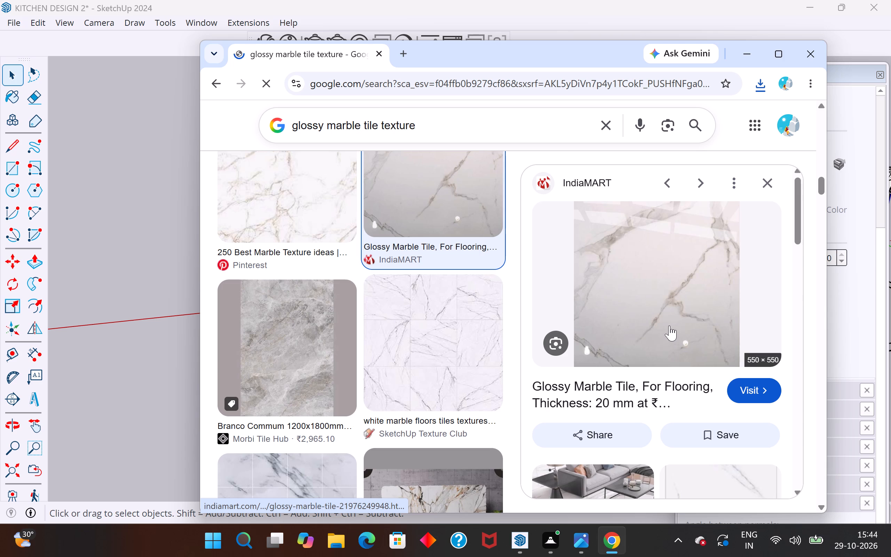
right_click(679, 267)
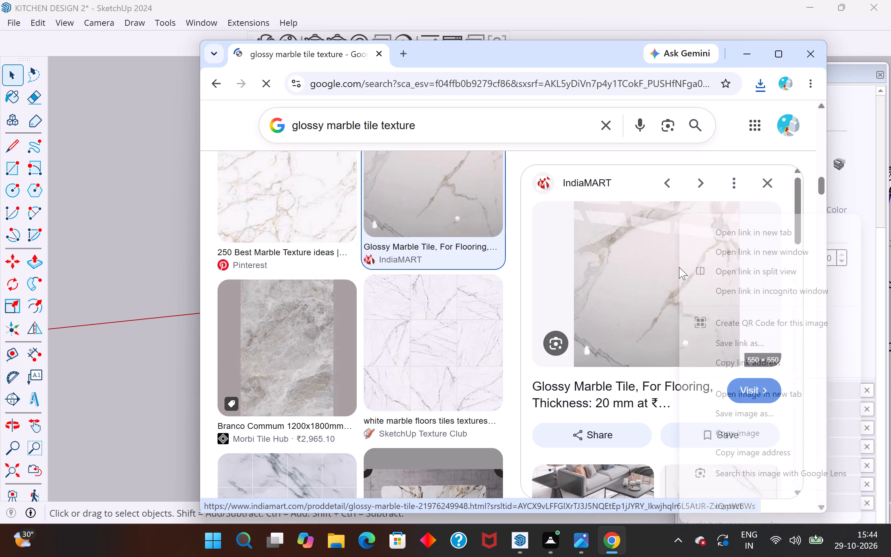
click(752, 419)
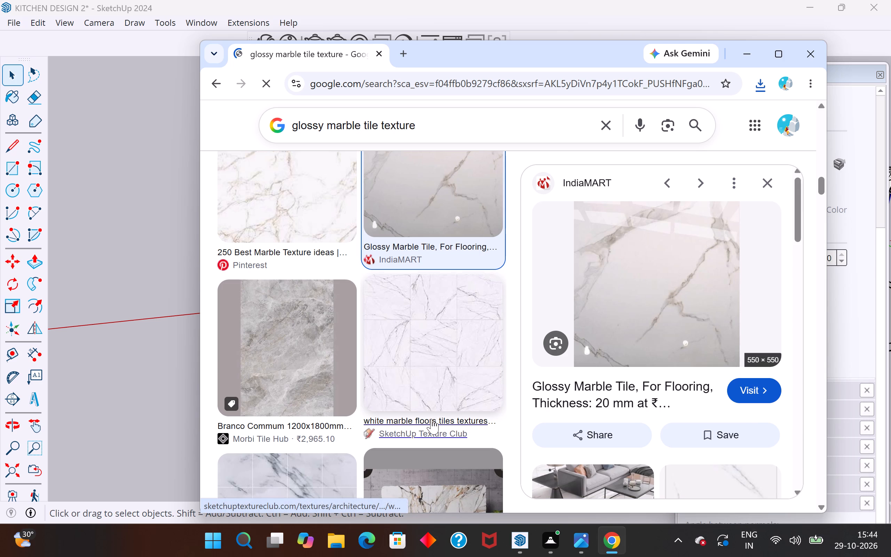
scroll(589, 325, down, 4)
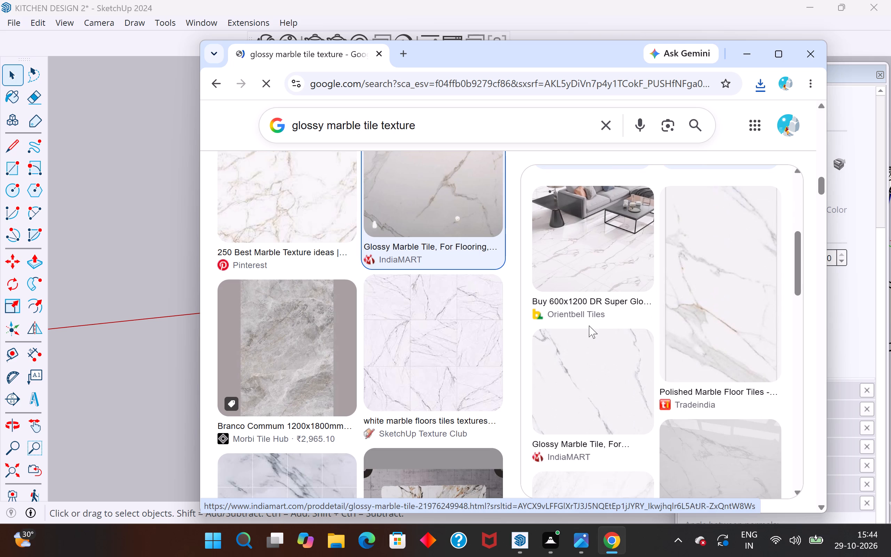
scroll(589, 325, up, 7)
scroll(402, 452, down, 2)
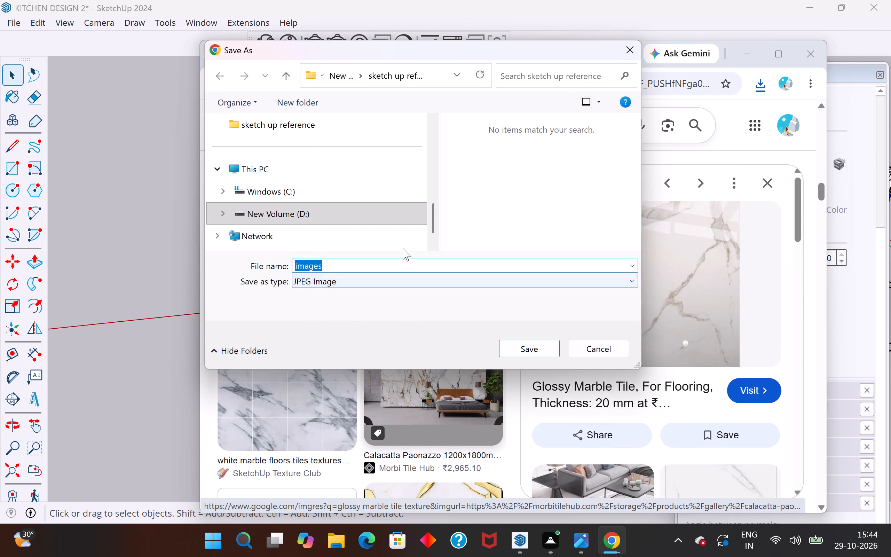
double_click(276, 213)
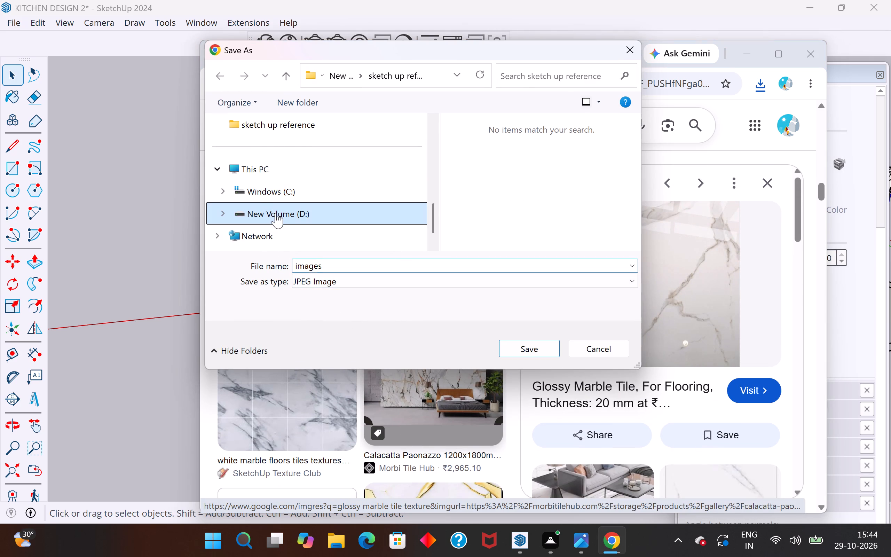
double_click(517, 184)
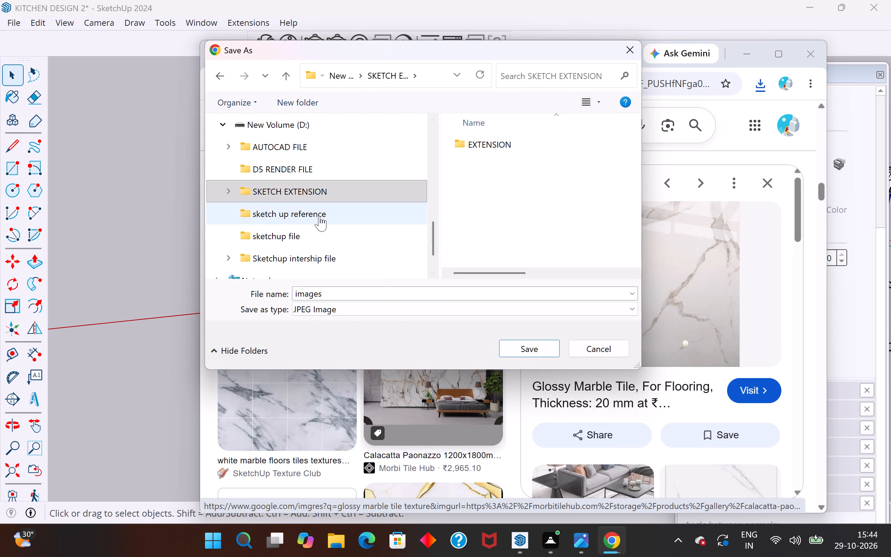
click(225, 77)
click(489, 207)
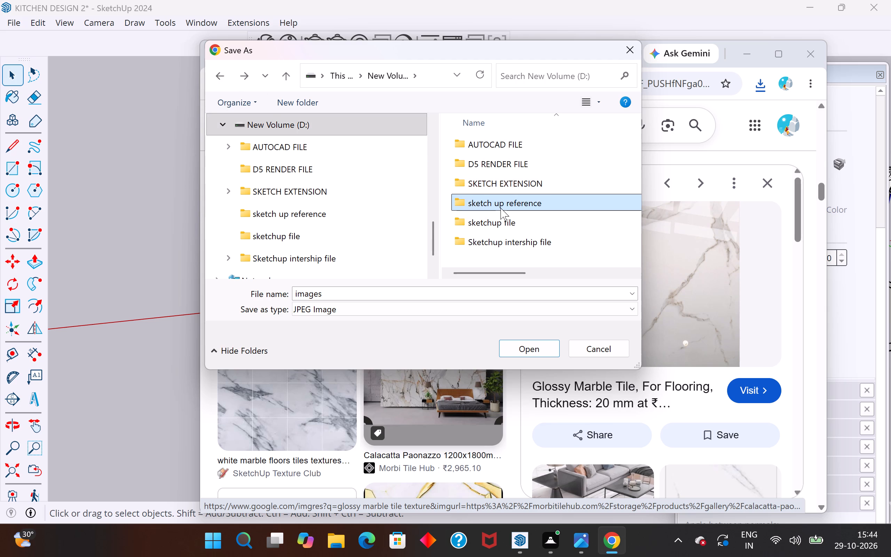
double_click(500, 208)
click(345, 266)
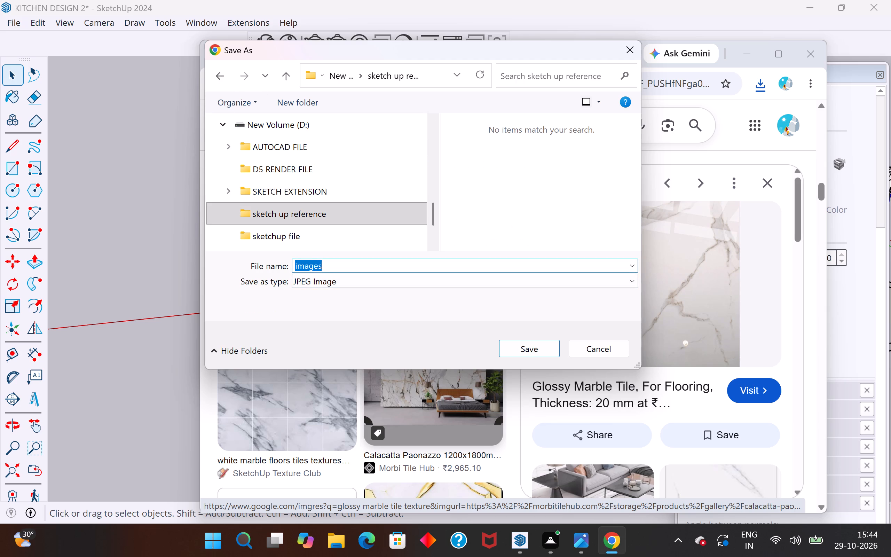
key(BackSpace)
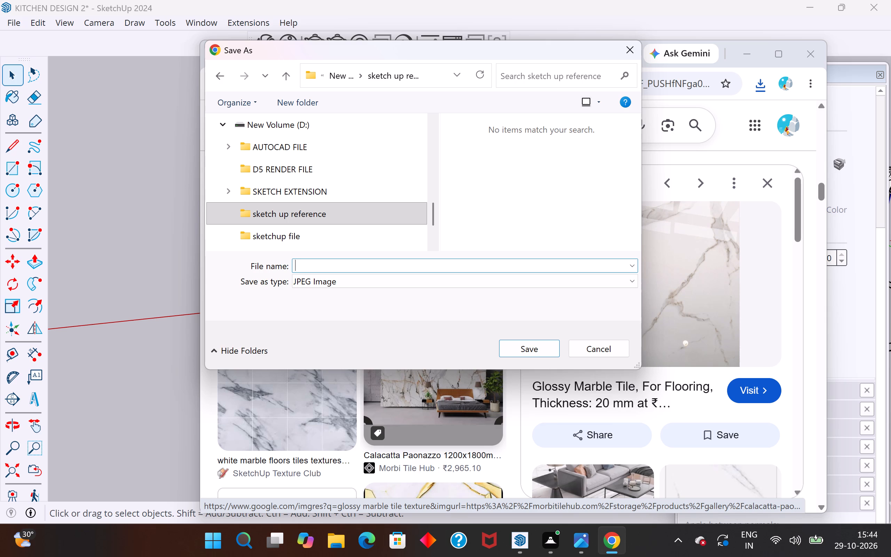
text(glossy)
key(space)
text(marble tile texture)
click(542, 348)
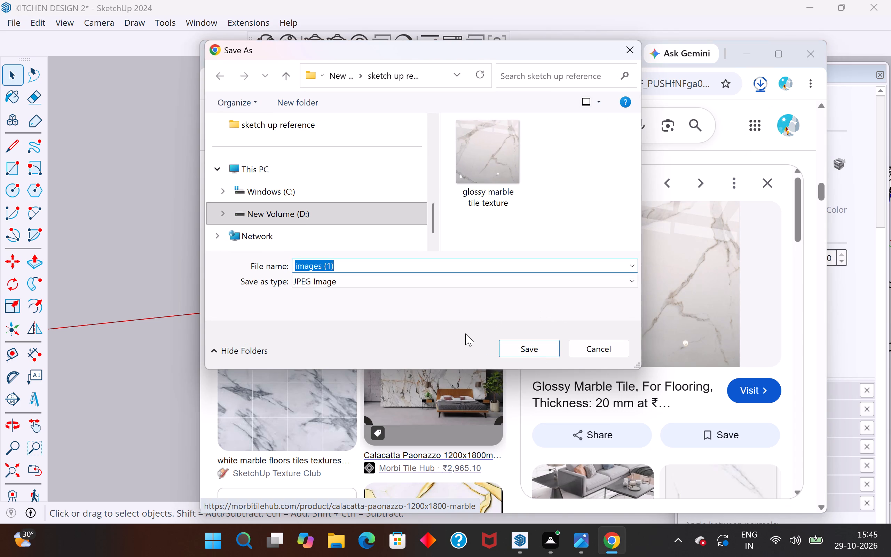
Save the second copy of the marble image as "images (1)" in the same folder.
click(522, 351)
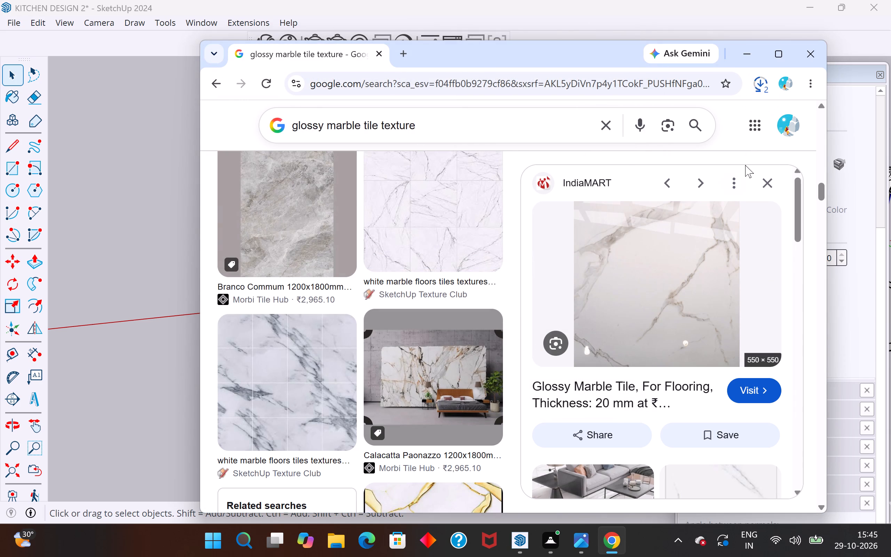
Switch to SketchUp and paint the top face inside the kitchen floor group with the brown in-model material 0008_LavenderBlush.
click(147, 366)
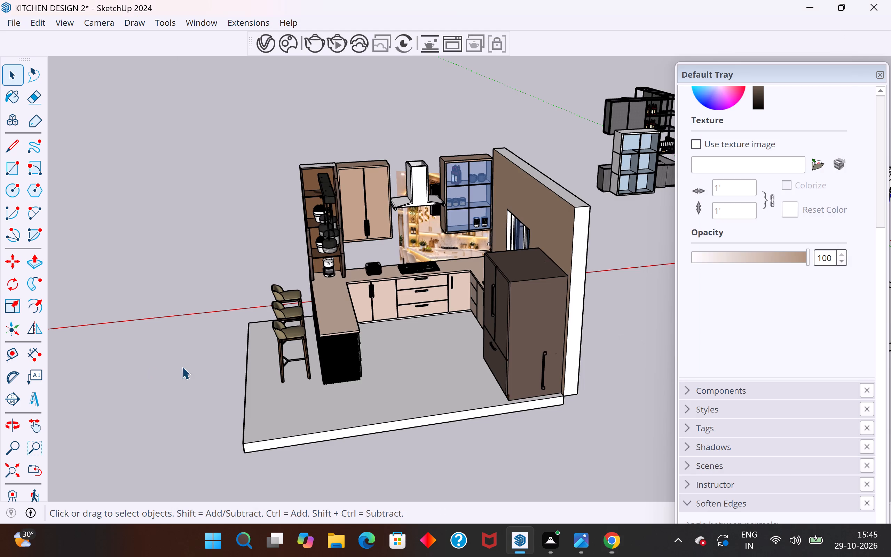
scroll(420, 382, down, 4)
click(411, 366)
double_click(412, 366)
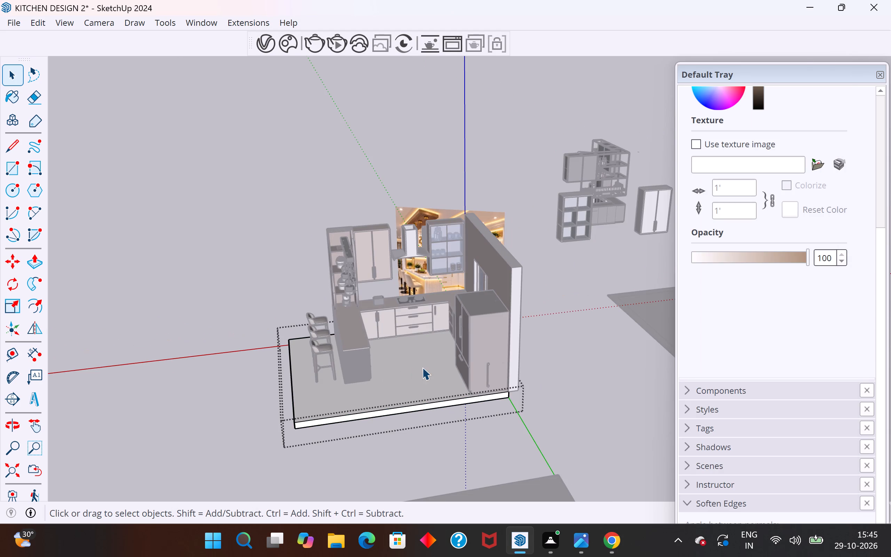
click(424, 367)
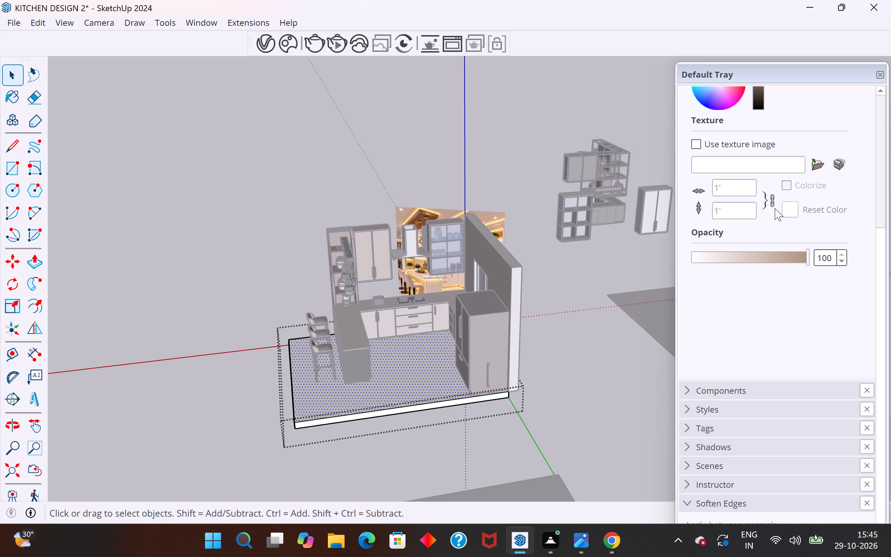
scroll(795, 311, up, 6)
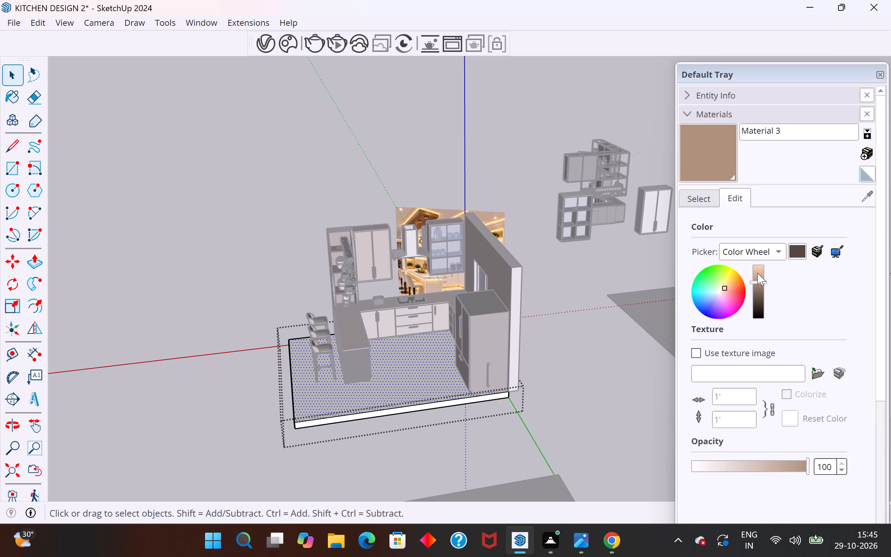
click(704, 195)
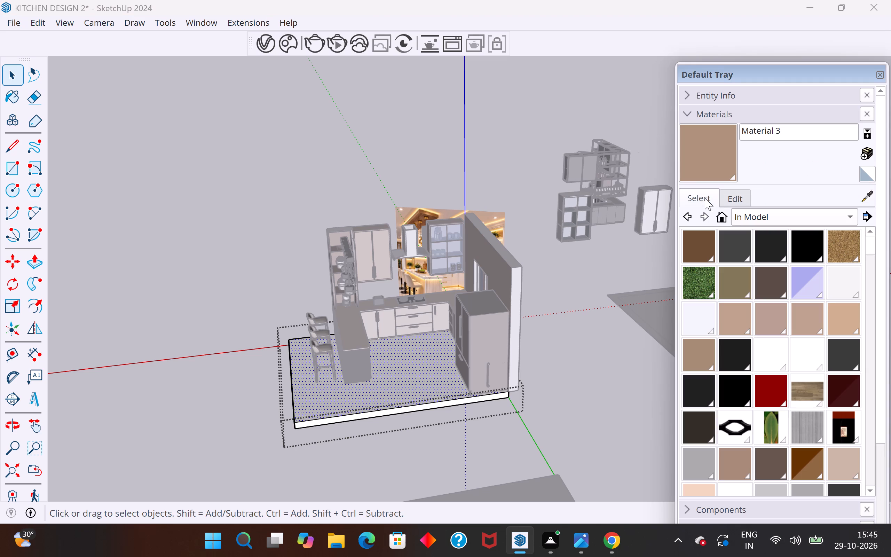
click(704, 249)
click(420, 382)
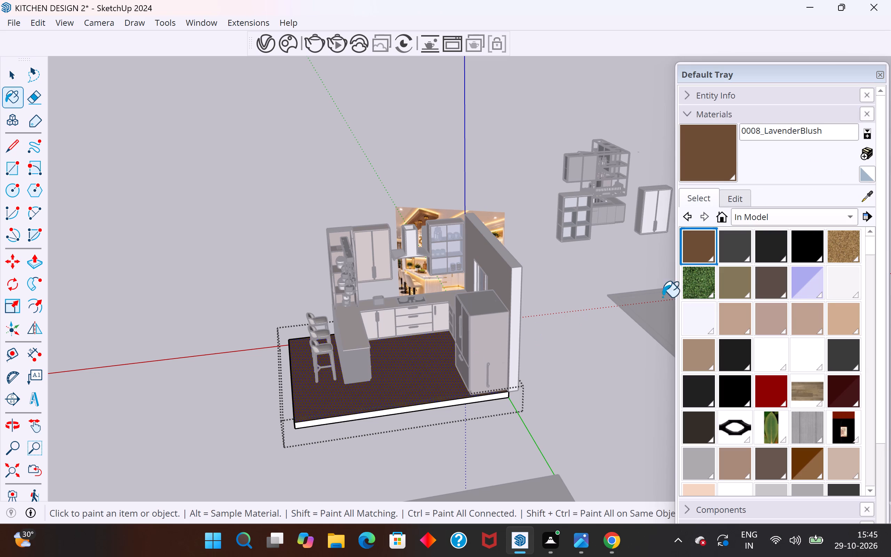
Give the floor material the "glossy marble tile texture" image from the sketch up reference folder on New Volume (D:).
click(735, 203)
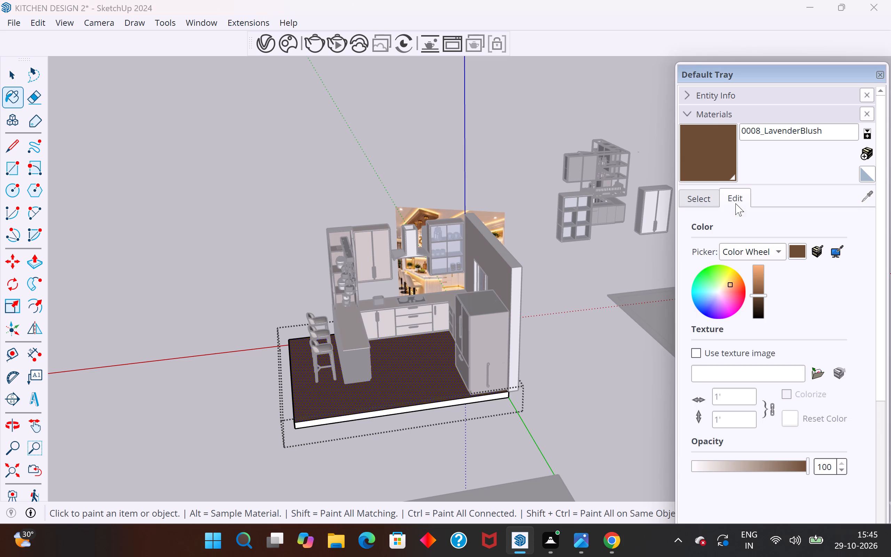
click(821, 376)
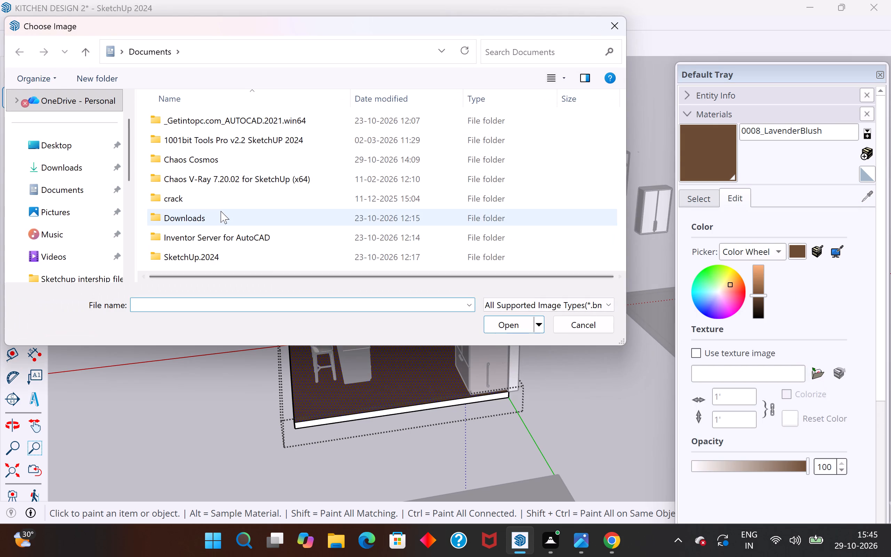
scroll(63, 238, down, 4)
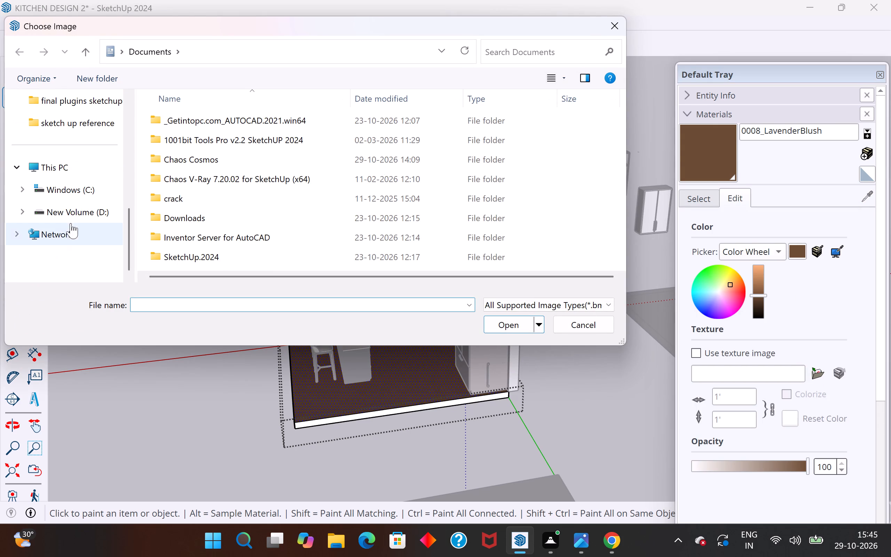
click(75, 214)
click(197, 178)
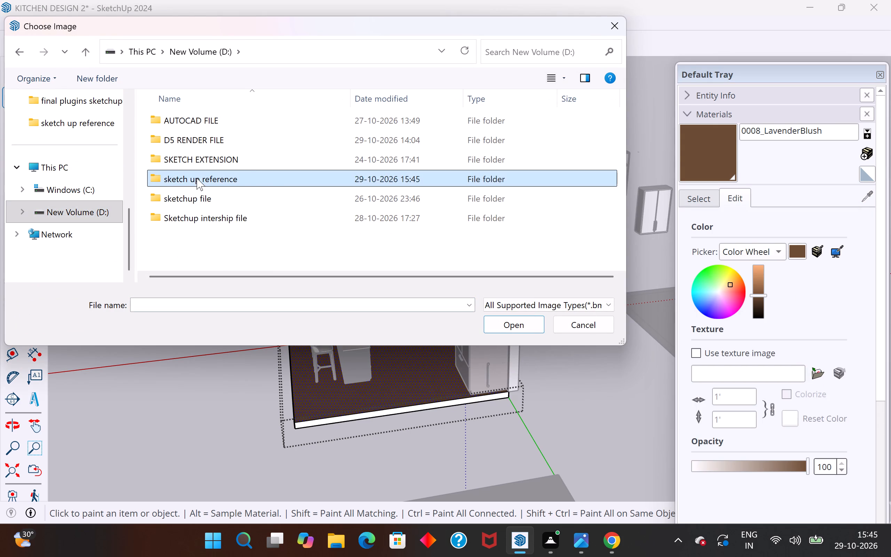
double_click(197, 178)
click(262, 142)
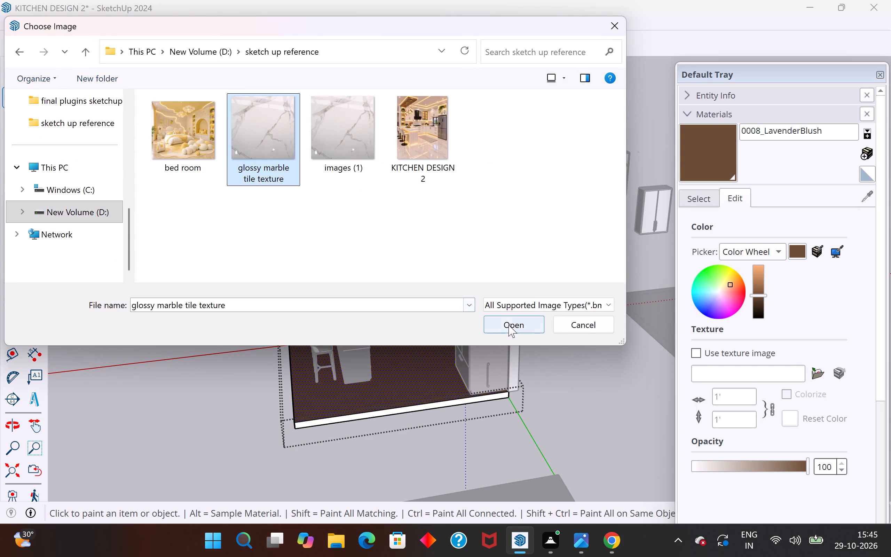
click(510, 325)
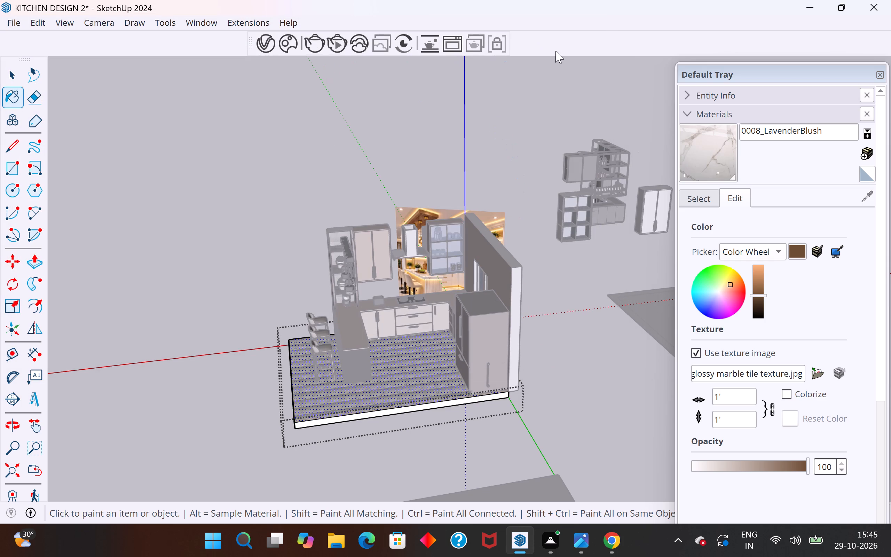
Show the V-Ray Utilities tools, fit the marble texture across the whole floor face with tri-planar projection, and exit the floor group.
right_click(593, 25)
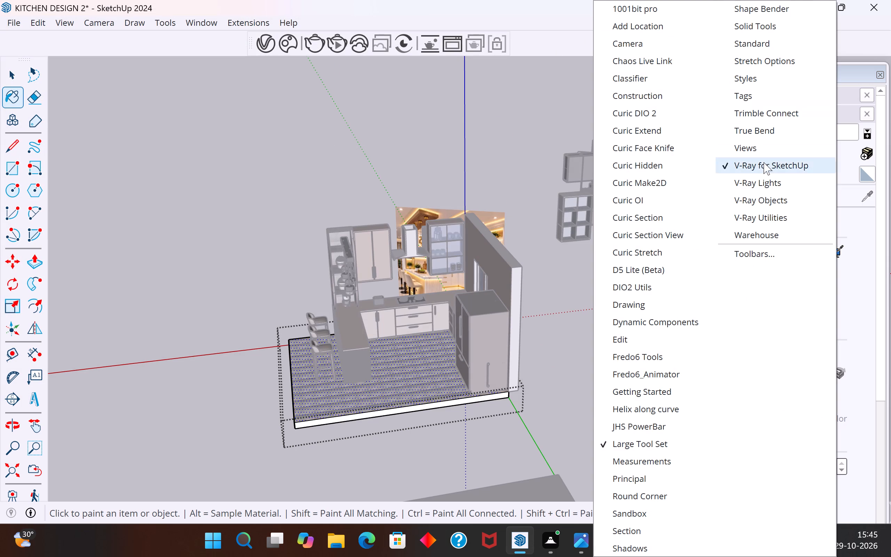
click(779, 213)
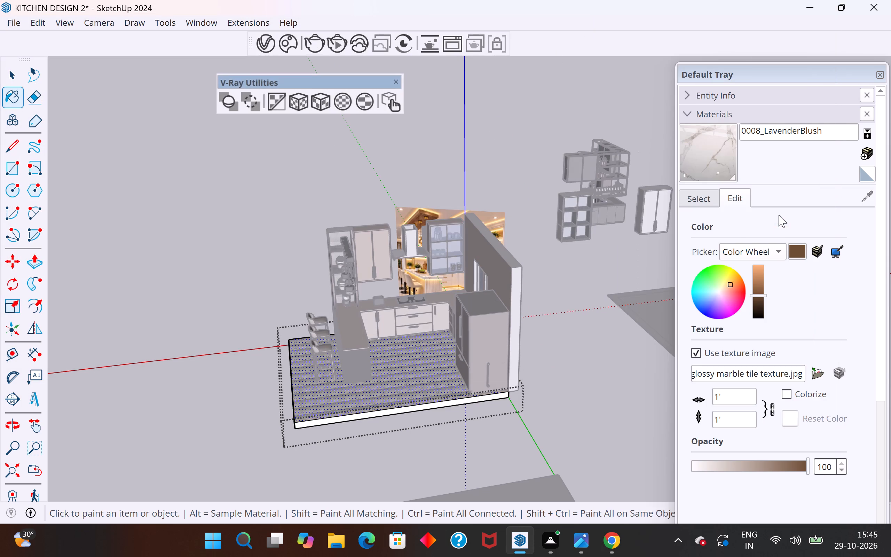
click(320, 102)
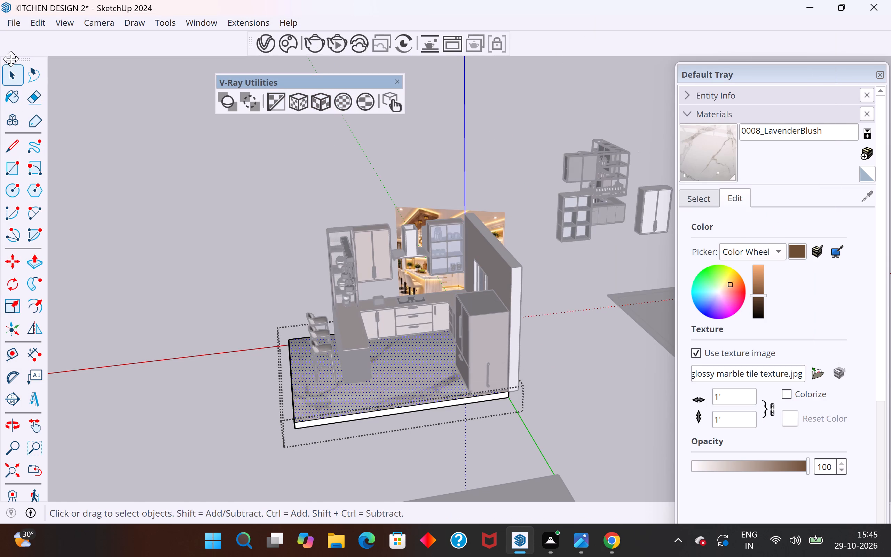
click(169, 223)
Examine the marble floor from several sides and compare the kitchen with the reference image and the surrounding model parts.
scroll(360, 385, up, 4)
middle_drag(384, 387, 478, 389)
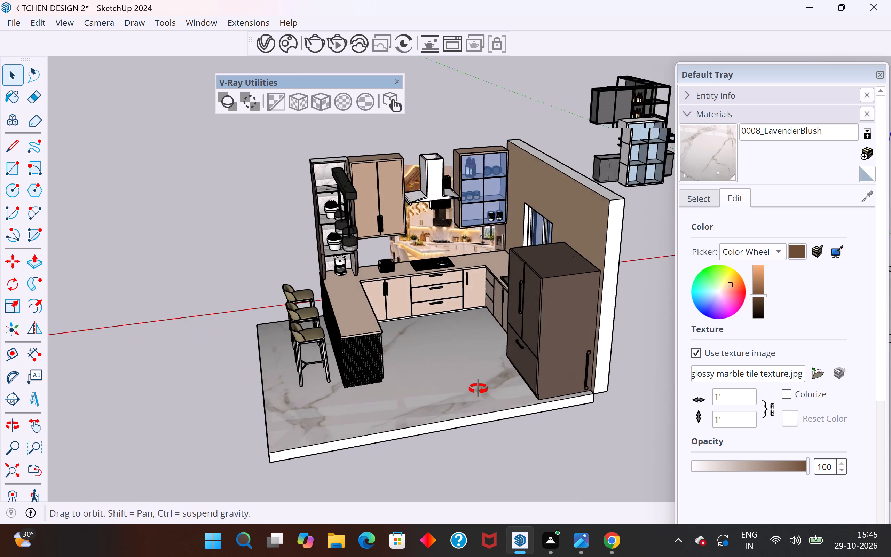
middle_drag(478, 389, 654, 336)
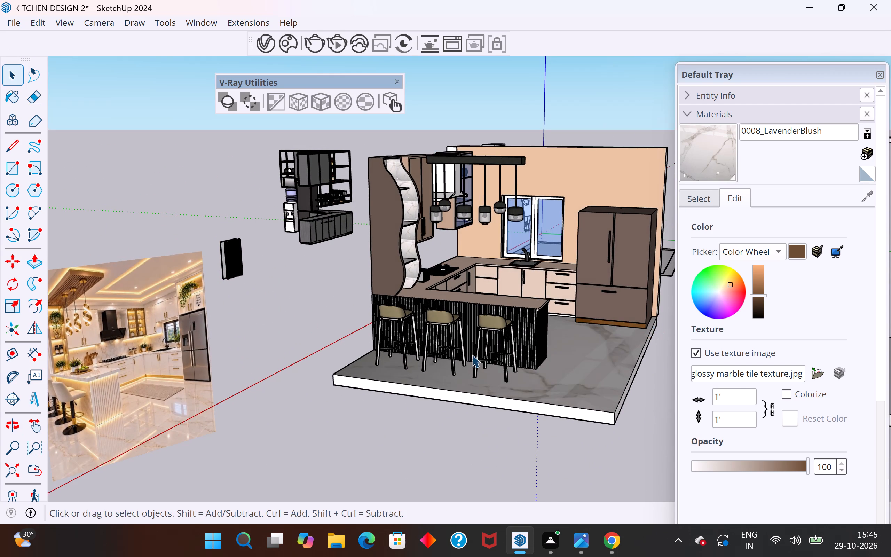
scroll(386, 377, down, 3)
middle_drag(542, 393, 554, 410)
scroll(560, 396, up, 3)
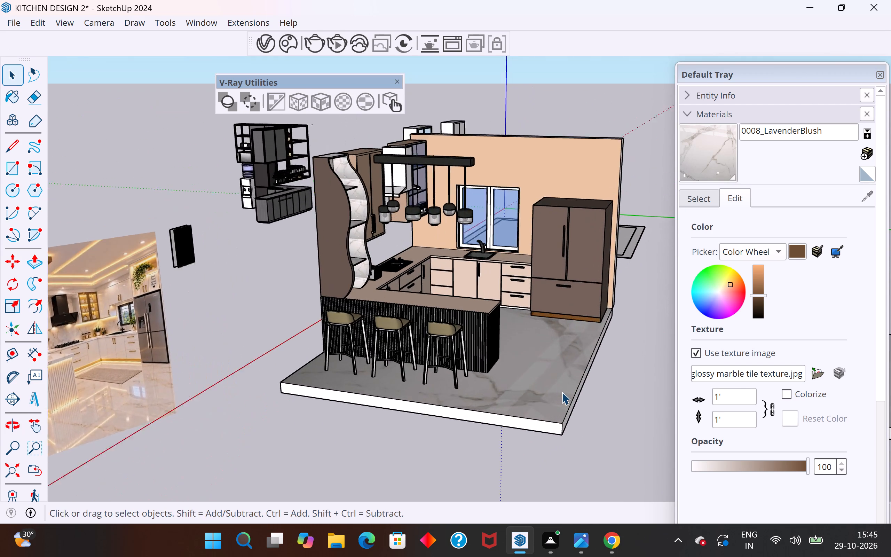
scroll(562, 392, up, 4)
middle_drag(564, 389, 323, 527)
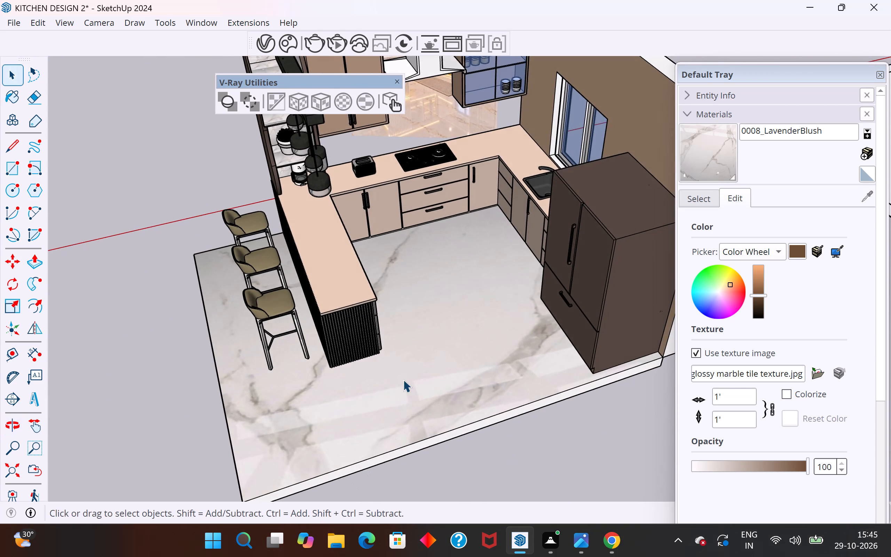
scroll(403, 379, down, 4)
middle_drag(418, 321, 440, 242)
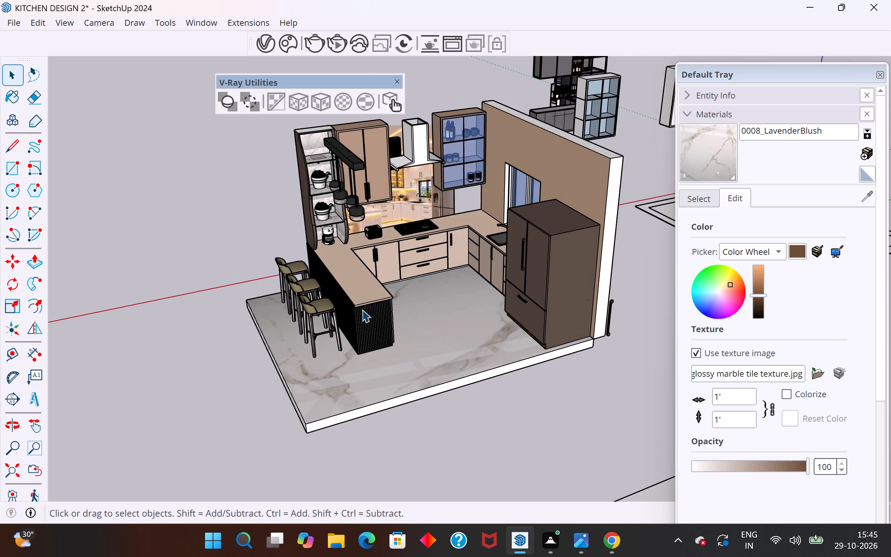
scroll(326, 332, down, 4)
middle_drag(447, 272, 234, 272)
scroll(263, 314, down, 9)
scroll(424, 276, down, 1)
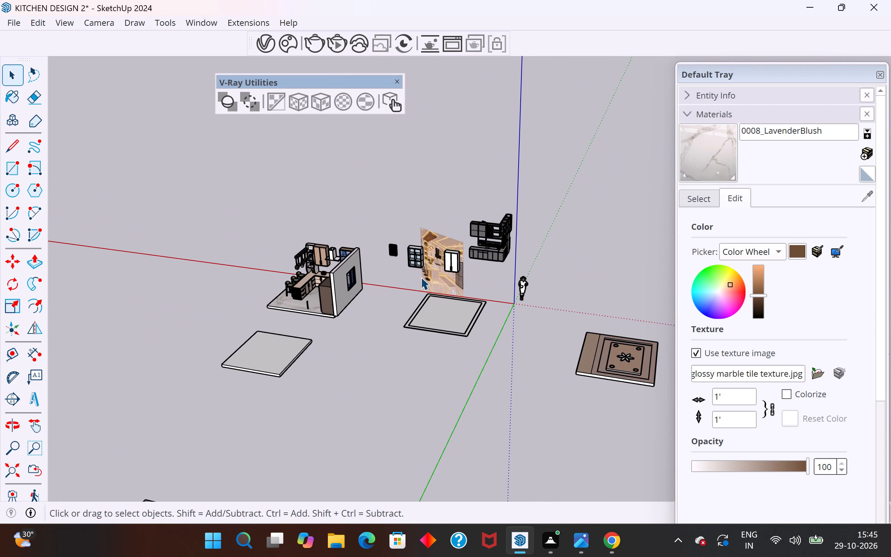
Flip the decorated ceiling slab upside down so its brown patterned side faces the floor.
click(606, 365)
scroll(564, 401, up, 2)
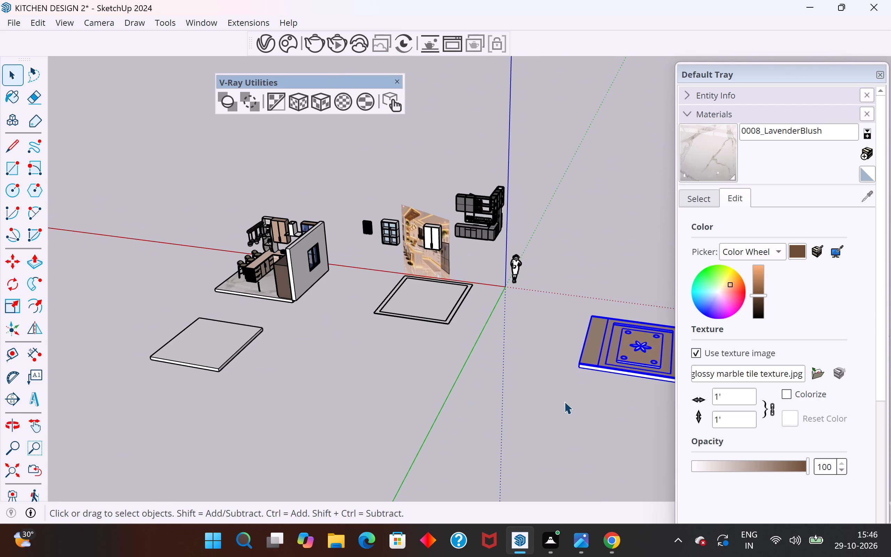
click(27, 332)
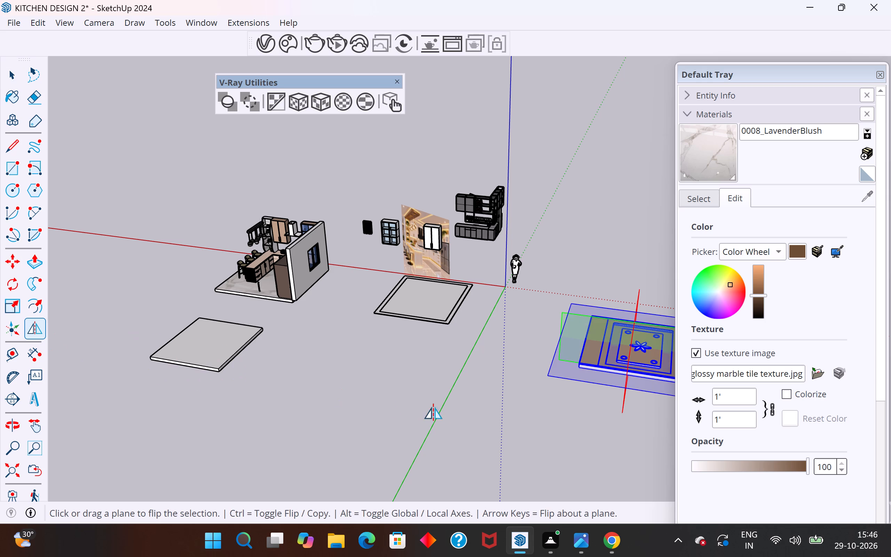
click(574, 360)
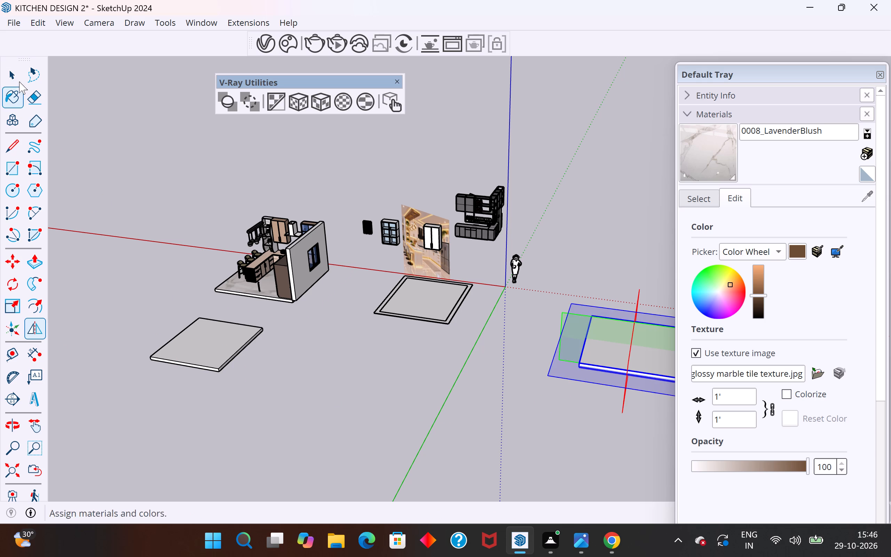
click(19, 81)
Move the flipped ceiling slab by its bottom corner onto the top of the kitchen walls and adjust its fit there.
click(435, 417)
click(571, 360)
click(601, 363)
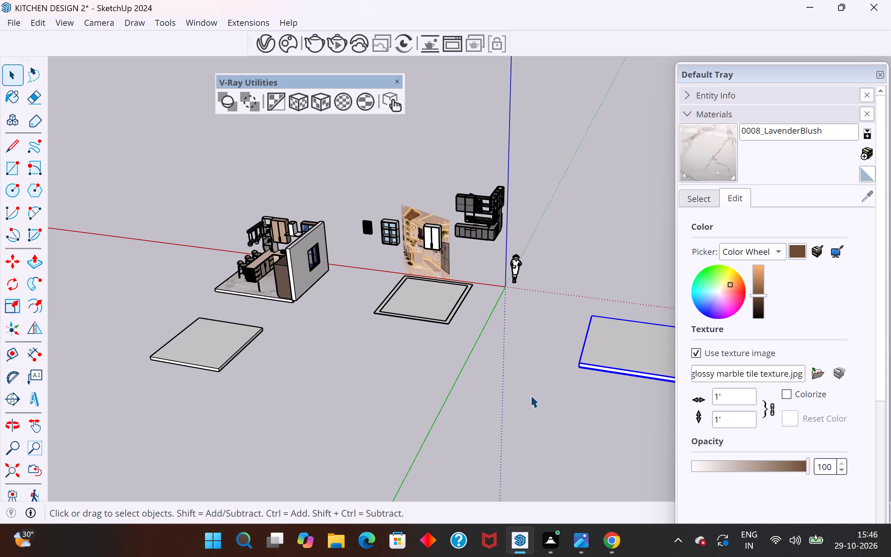
key(m)
scroll(426, 357, down, 5)
scroll(566, 377, up, 4)
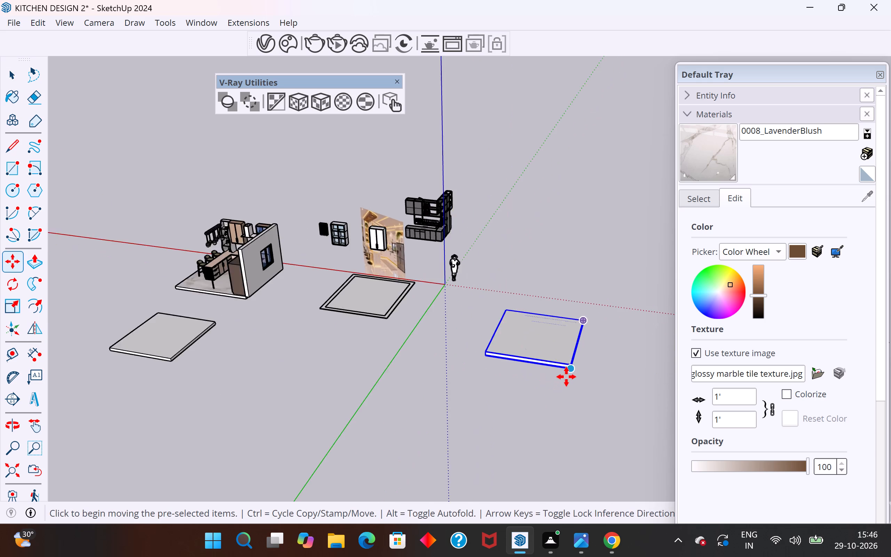
scroll(566, 377, up, 8)
click(576, 369)
scroll(624, 384, down, 3)
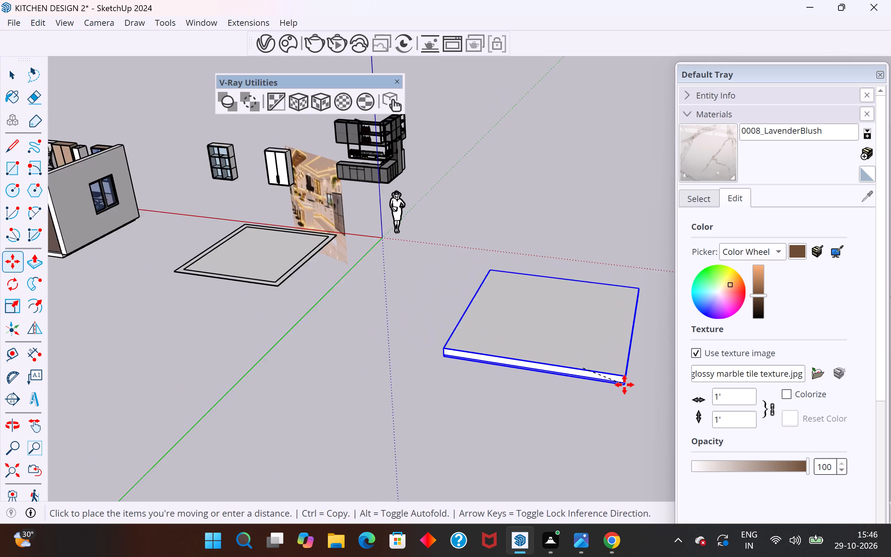
scroll(624, 385, down, 12)
scroll(335, 280, up, 15)
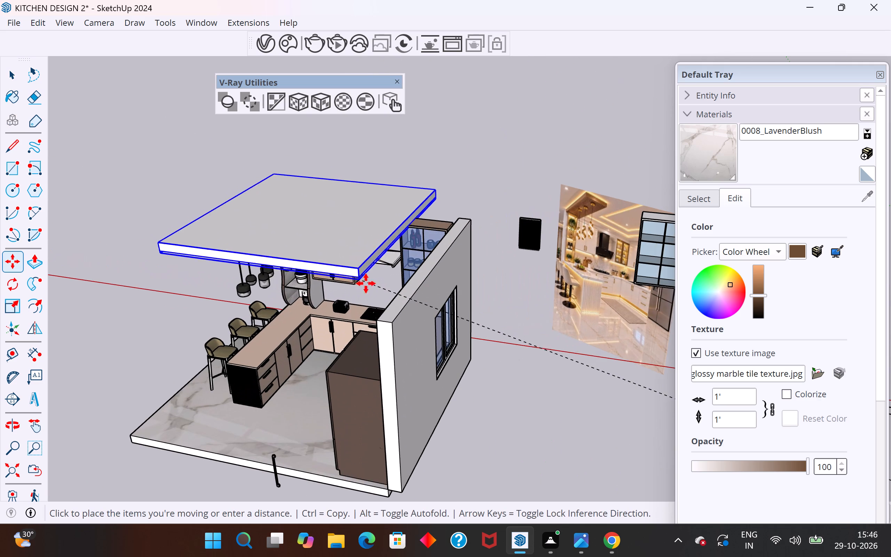
click(376, 316)
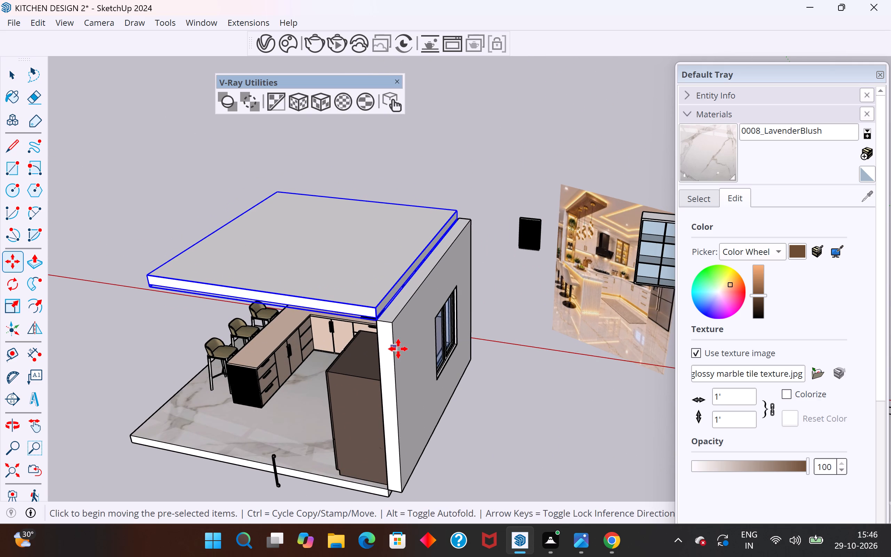
scroll(398, 349, up, 14)
drag(330, 292, 330, 296)
click(331, 305)
scroll(599, 340, down, 6)
middle_drag(529, 360, 699, 273)
scroll(308, 291, down, 5)
middle_drag(305, 290, 413, 266)
click(6, 76)
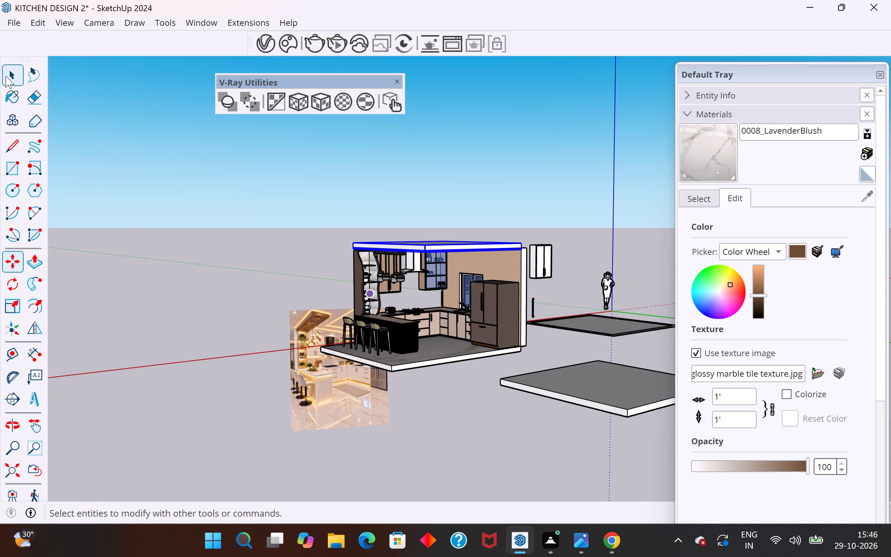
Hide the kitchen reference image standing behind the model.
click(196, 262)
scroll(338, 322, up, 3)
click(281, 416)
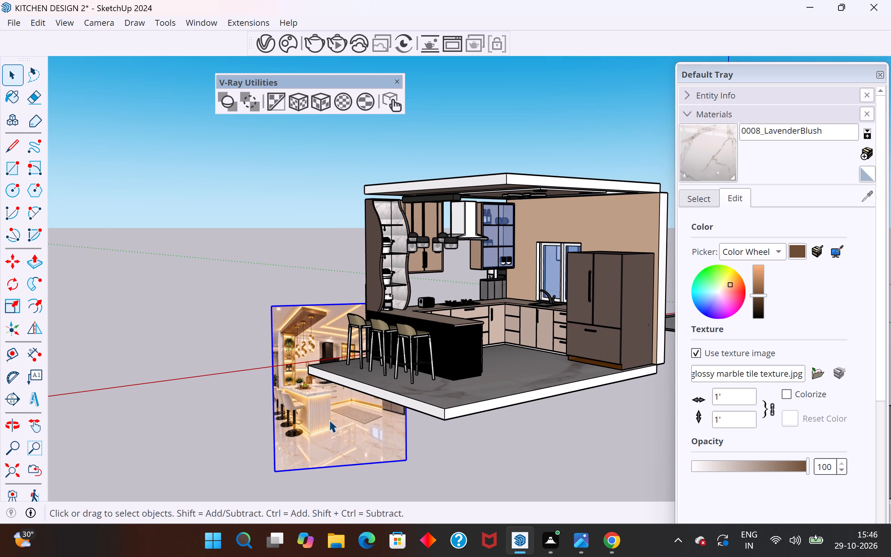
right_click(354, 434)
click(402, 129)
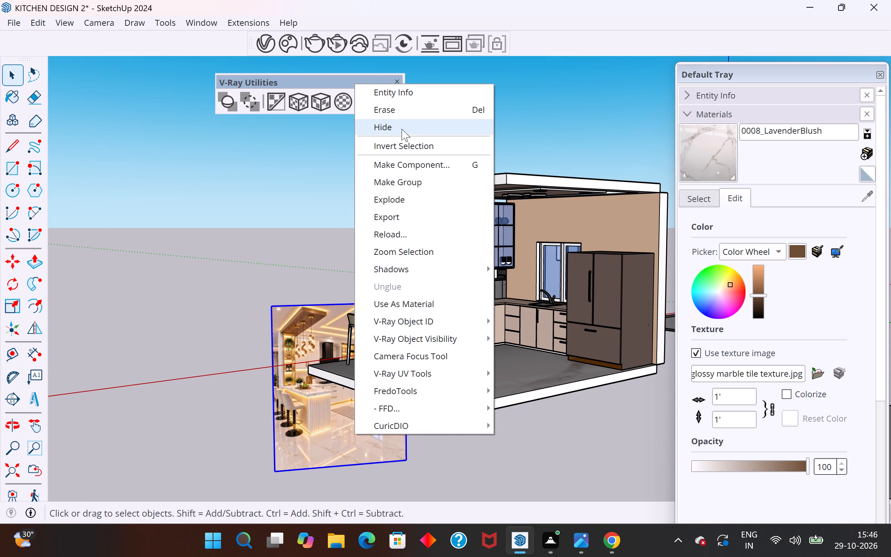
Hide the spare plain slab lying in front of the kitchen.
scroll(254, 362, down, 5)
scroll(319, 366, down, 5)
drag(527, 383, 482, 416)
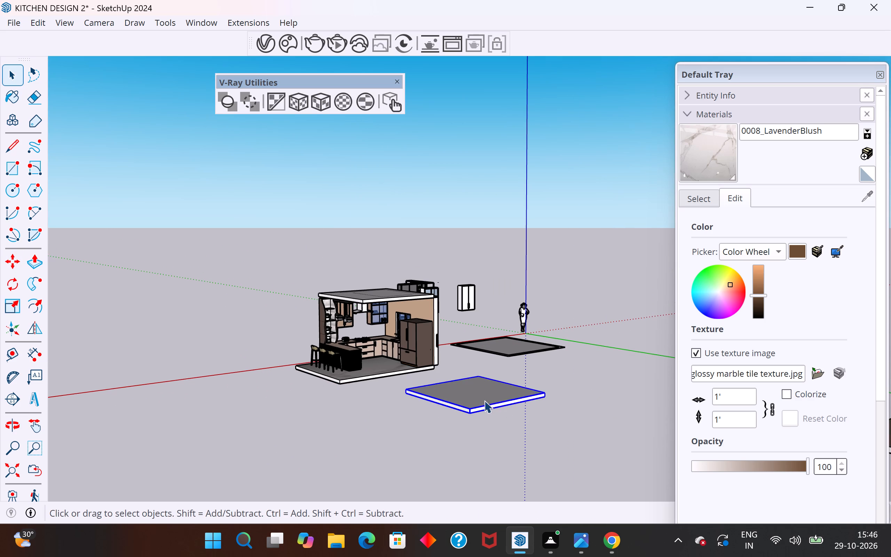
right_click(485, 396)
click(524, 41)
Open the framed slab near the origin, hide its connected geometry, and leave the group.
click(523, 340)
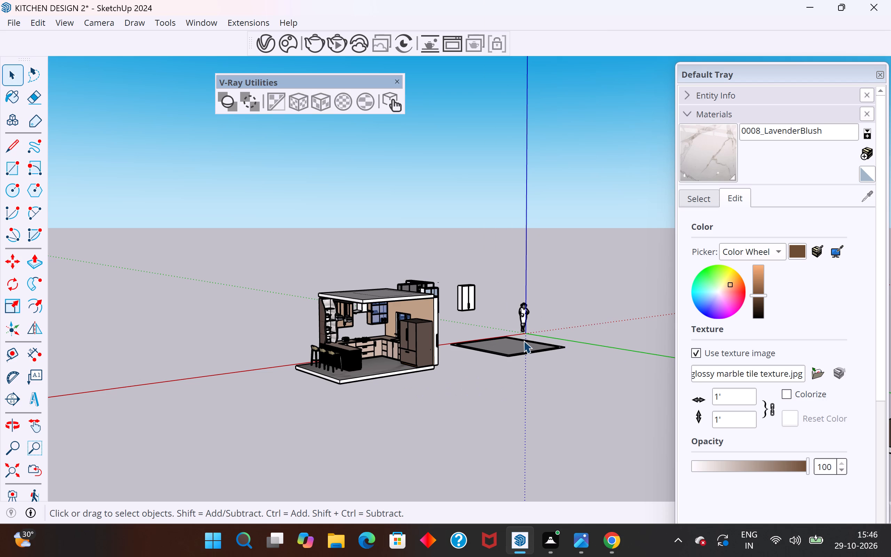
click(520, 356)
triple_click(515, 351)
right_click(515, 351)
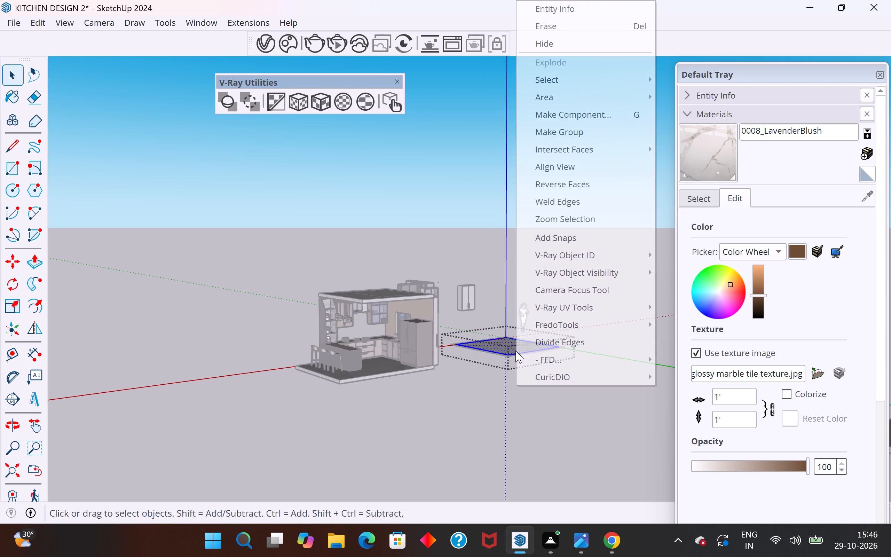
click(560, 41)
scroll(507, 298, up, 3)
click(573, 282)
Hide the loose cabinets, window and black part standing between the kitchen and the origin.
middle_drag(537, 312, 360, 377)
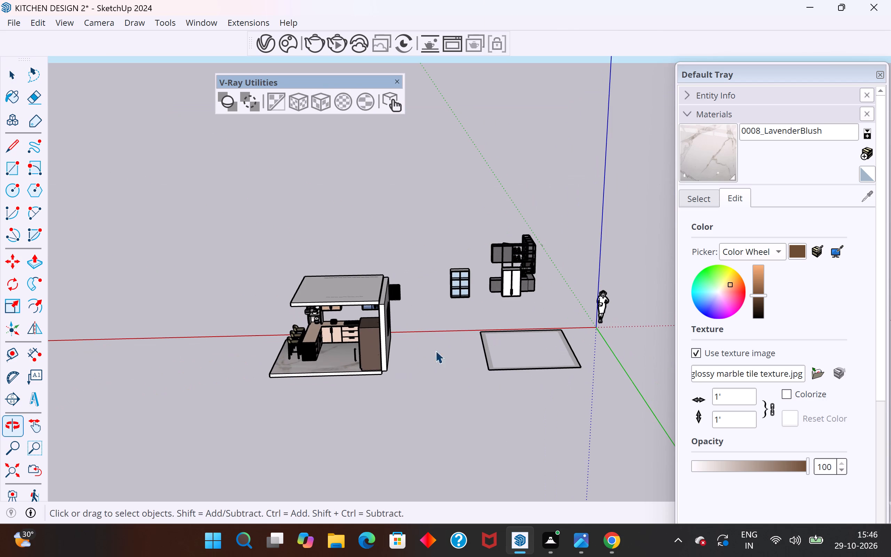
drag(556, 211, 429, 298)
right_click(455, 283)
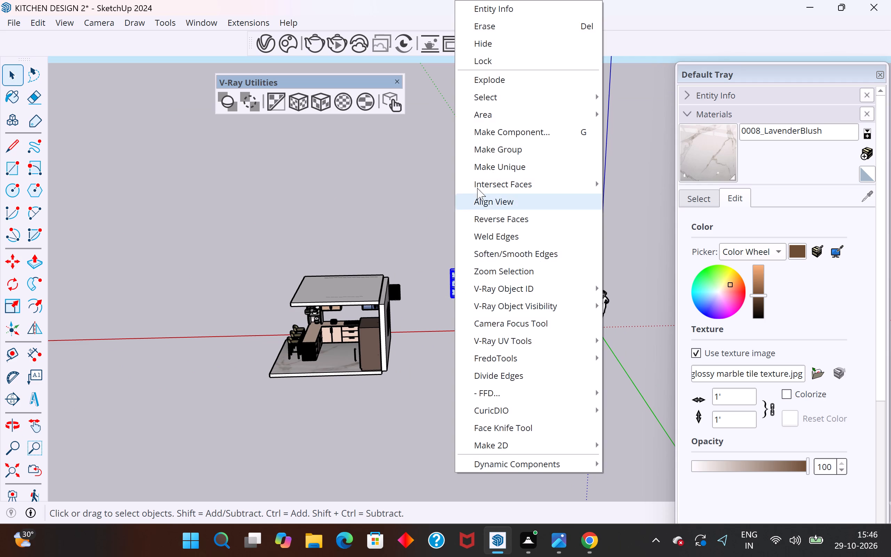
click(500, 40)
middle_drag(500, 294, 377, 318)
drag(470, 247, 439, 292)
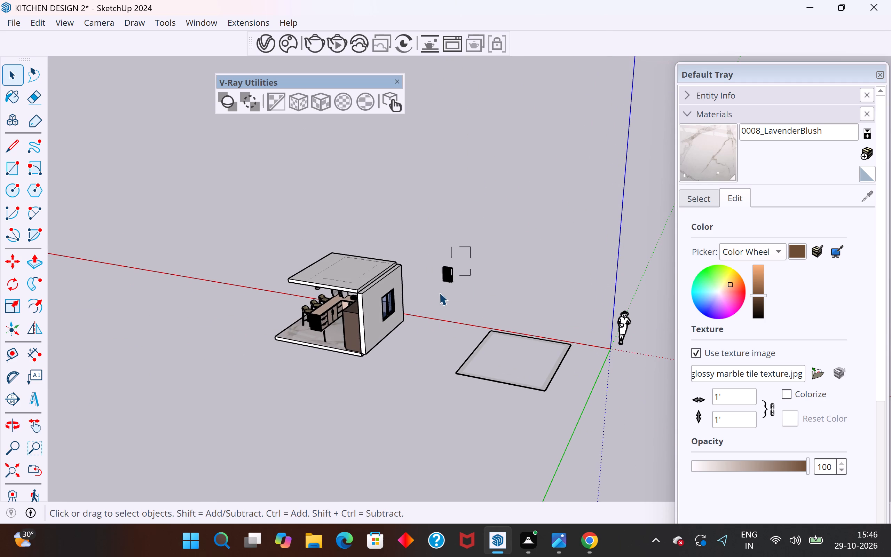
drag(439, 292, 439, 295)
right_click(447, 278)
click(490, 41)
Delete all the remaining edges and faces of the framed slab near the origin.
drag(527, 349, 527, 351)
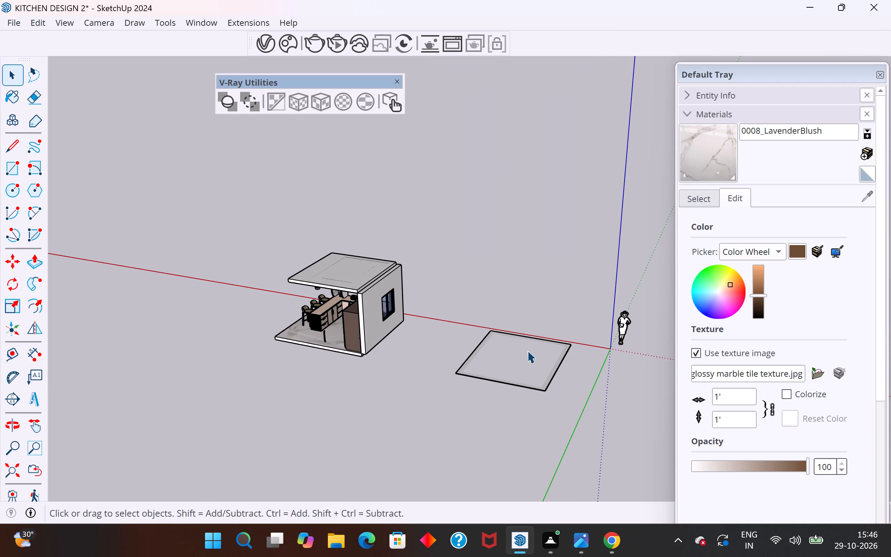
drag(527, 351, 527, 358)
drag(591, 307, 473, 442)
right_click(473, 362)
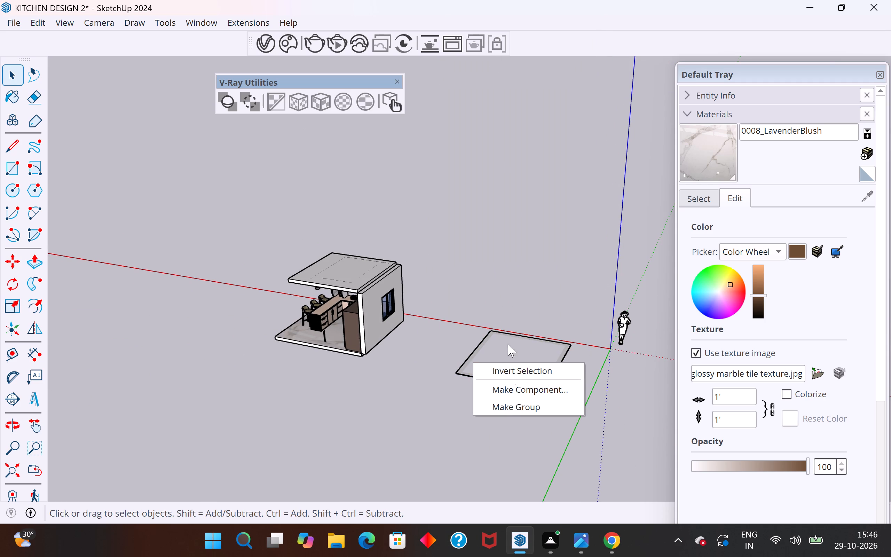
click(504, 338)
click(514, 367)
drag(576, 359, 485, 440)
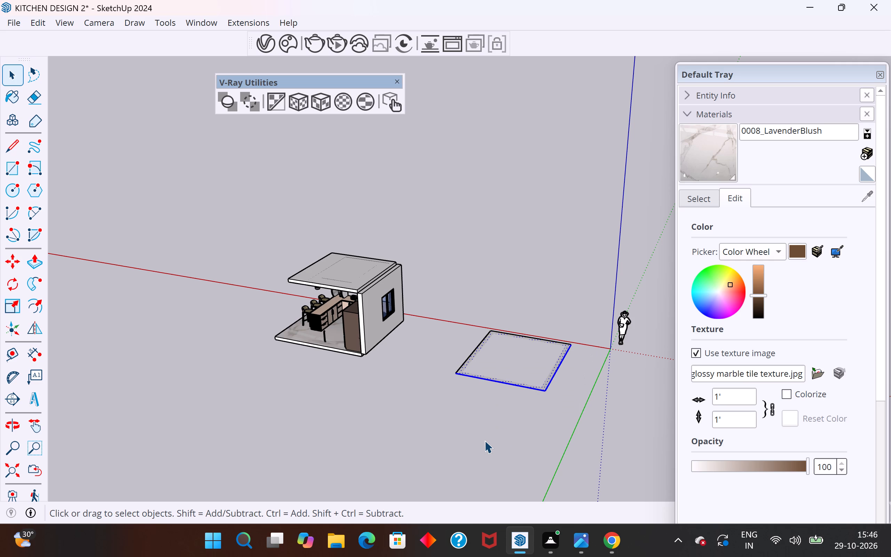
key(Delete)
drag(569, 307, 467, 405)
key(Delete)
Examine the kitchen from outside and below to check how the ceiling sits over the cabinets, shelf and pendant lights.
scroll(505, 358, down, 5)
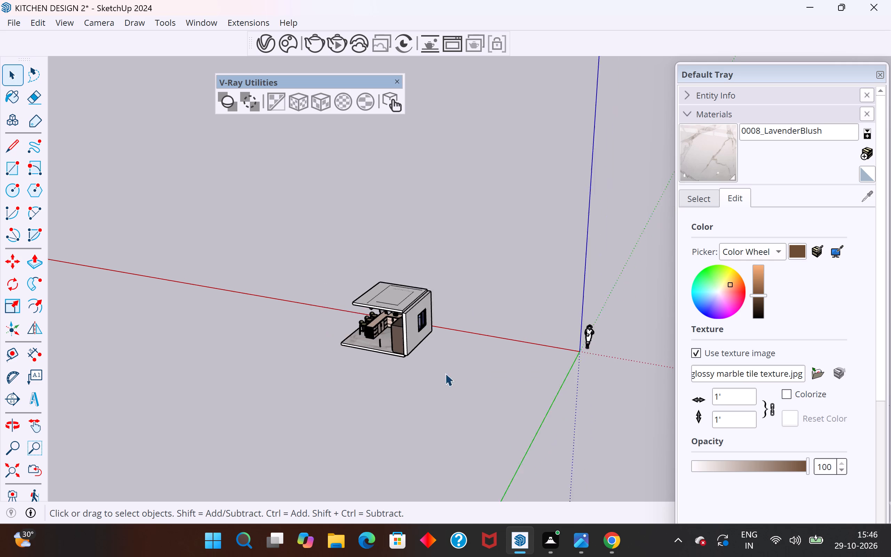
middle_drag(408, 363, 657, 390)
scroll(411, 387, up, 7)
scroll(246, 495, down, 4)
middle_drag(413, 400, 461, 369)
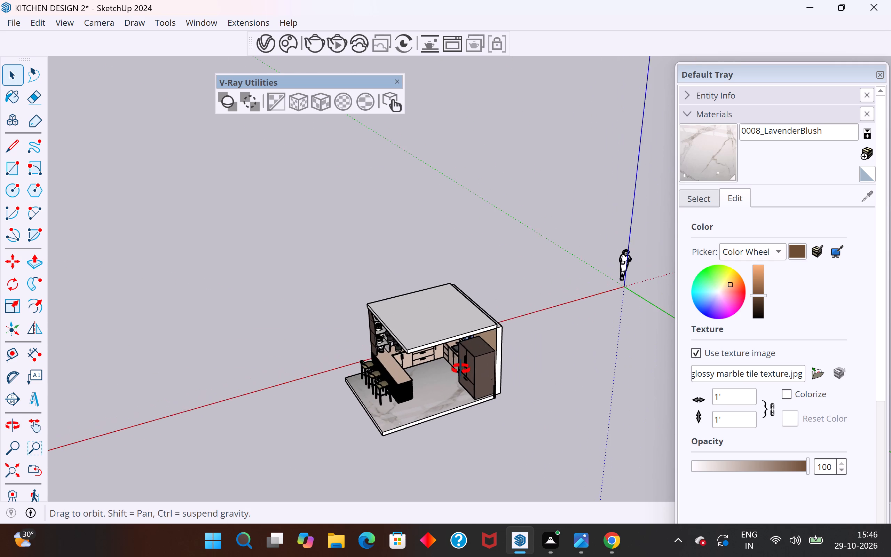
middle_drag(461, 369, 481, 236)
scroll(499, 297, up, 8)
middle_drag(496, 329, 545, 328)
scroll(483, 346, up, 2)
middle_drag(483, 343, 588, 310)
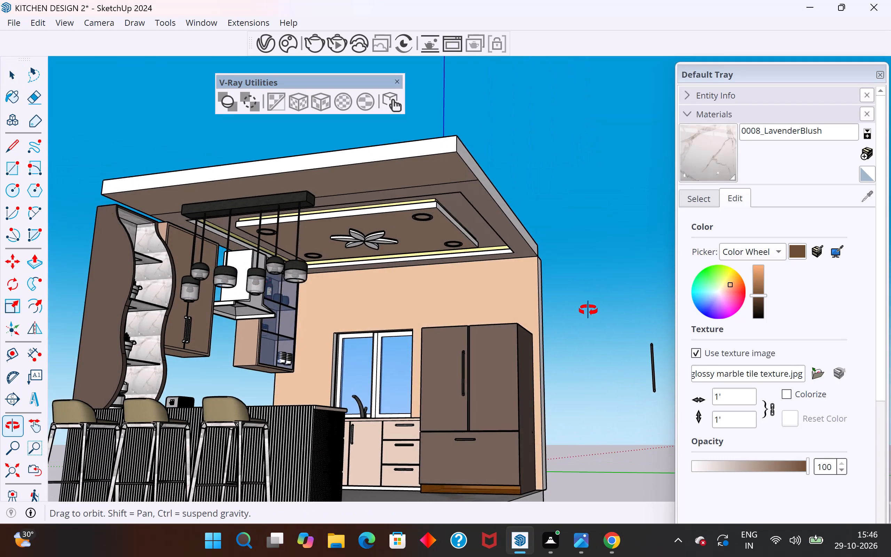
middle_drag(588, 310, 612, 350)
Unhide all hidden objects in the model.
click(14, 18)
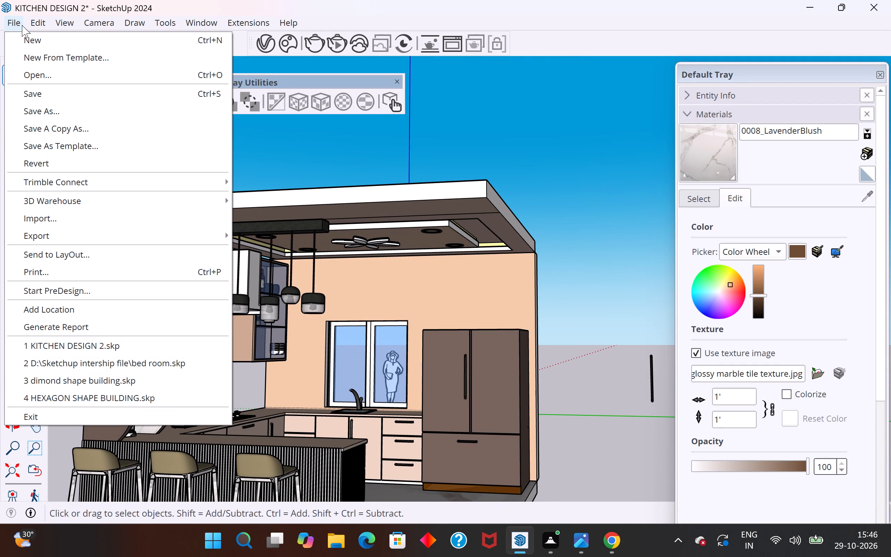
click(254, 290)
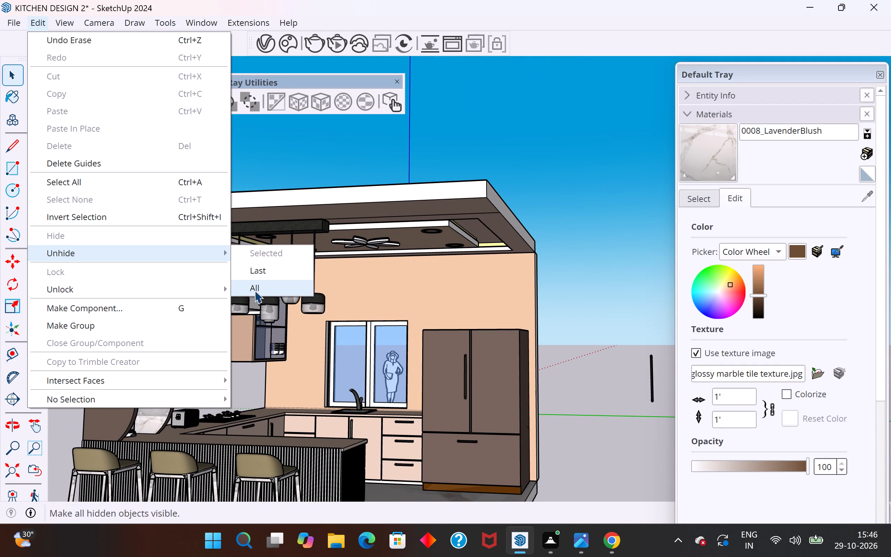
Hide the outer side wall next to the refrigerator so the kitchen interior is open to view.
middle_drag(442, 362, 533, 351)
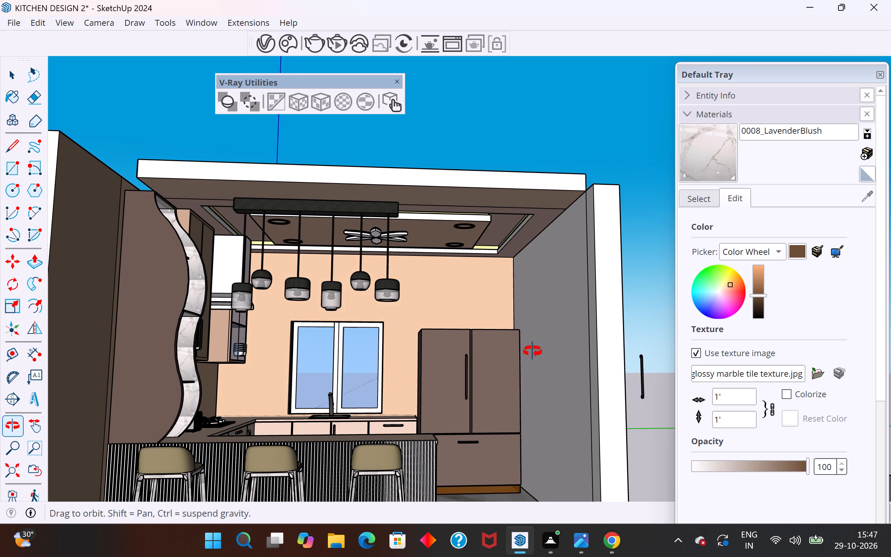
middle_drag(533, 351, 539, 351)
middle_drag(533, 350, 513, 346)
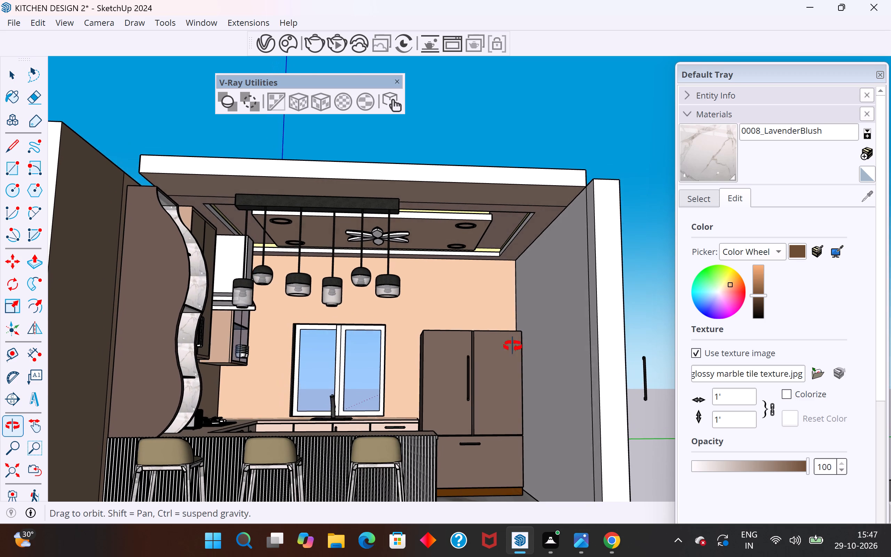
middle_drag(513, 346, 478, 339)
middle_drag(546, 336, 496, 354)
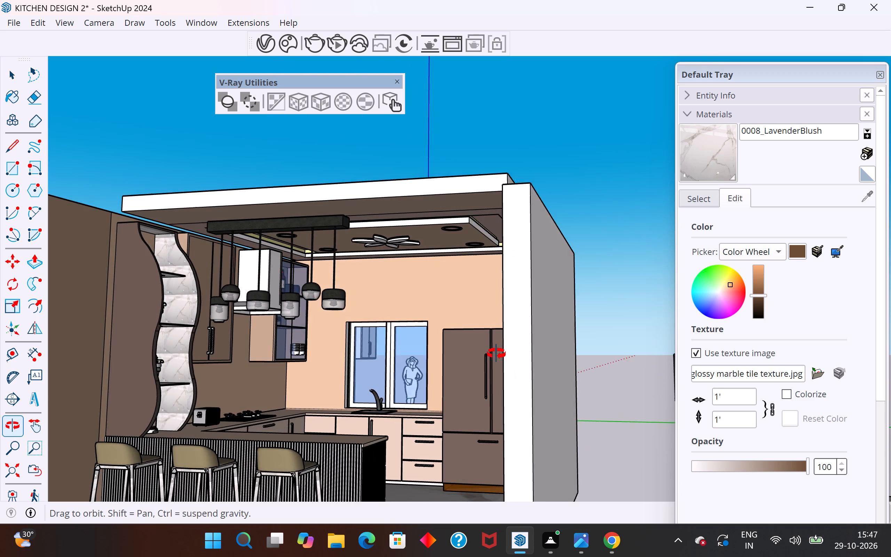
middle_drag(496, 354, 513, 354)
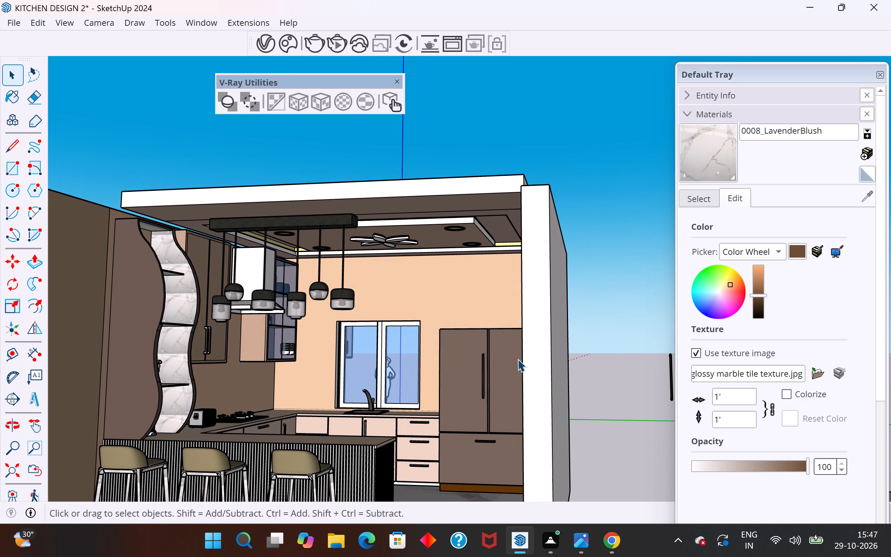
click(538, 354)
right_click(538, 354)
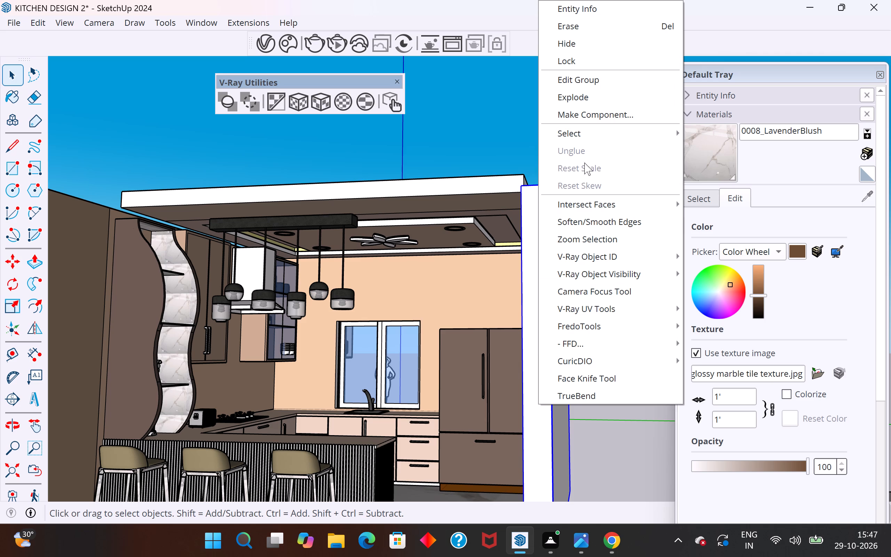
click(583, 41)
Examine the kitchen interior with its ceiling, pendant lights, bar stools and marble floor, comparing it with the reference image.
scroll(600, 284, down, 4)
middle_drag(600, 281, 474, 307)
scroll(405, 292, up, 3)
scroll(421, 194, down, 4)
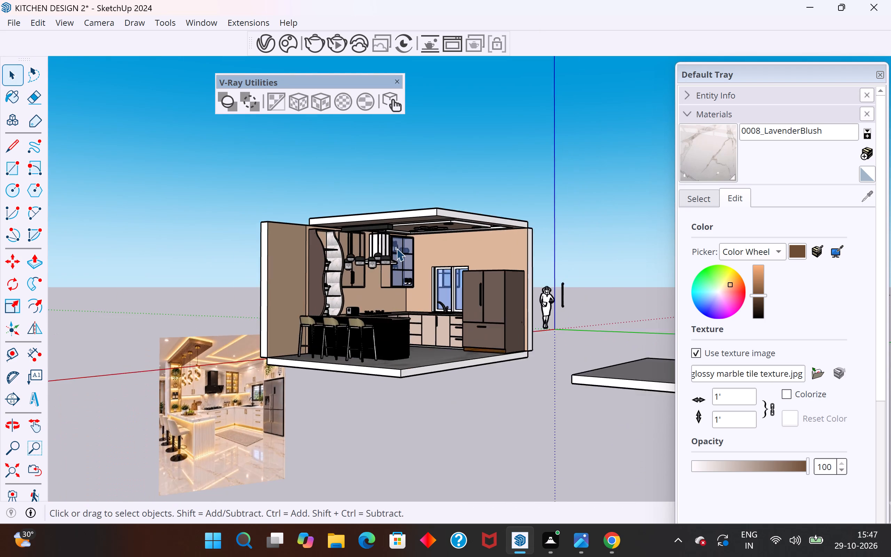
scroll(394, 253, up, 6)
scroll(388, 151, down, 3)
scroll(401, 243, up, 4)
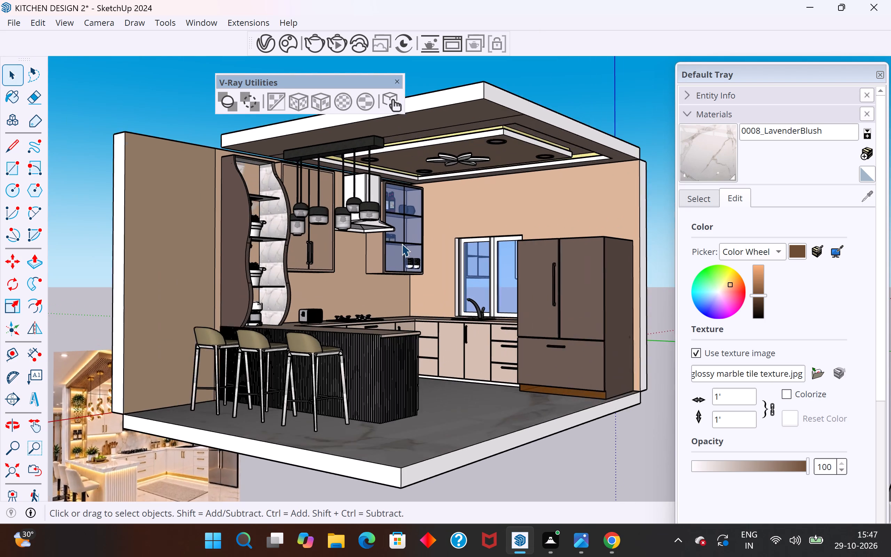
scroll(402, 244, up, 2)
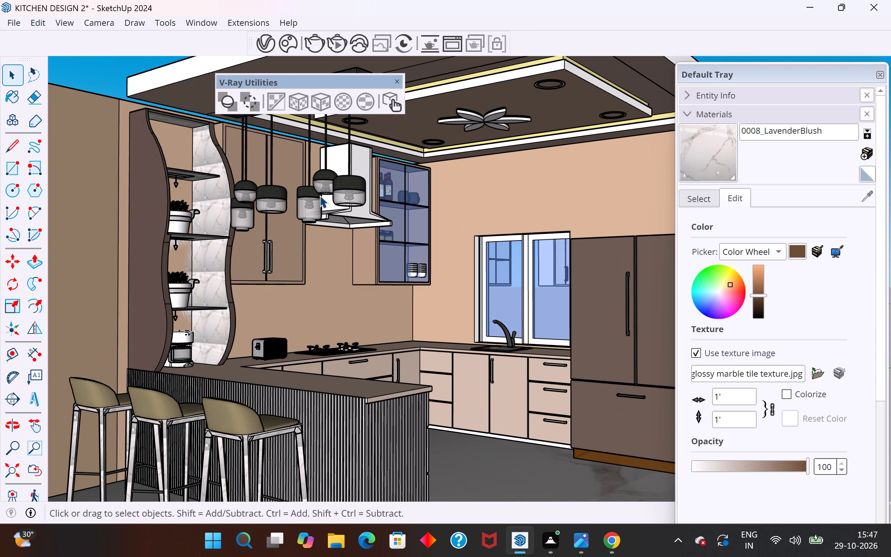
scroll(282, 256, down, 2)
scroll(373, 210, down, 2)
scroll(376, 339, up, 2)
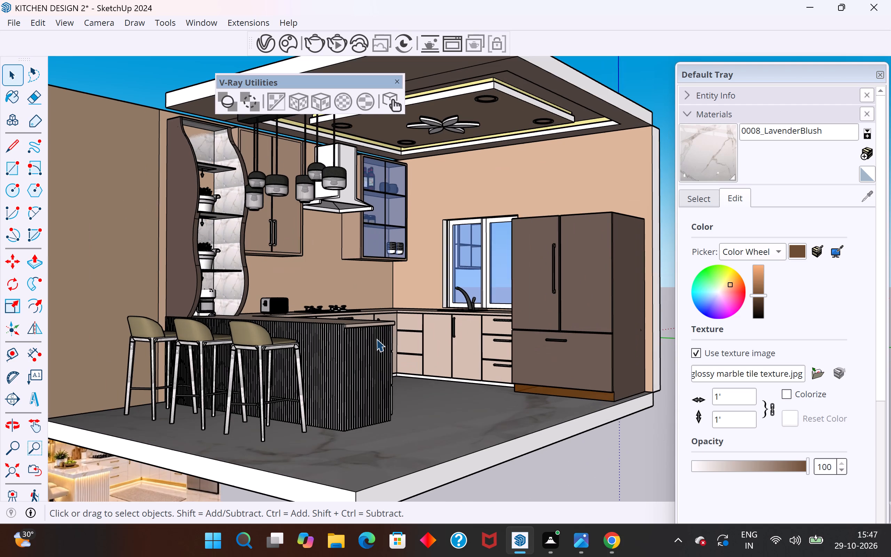
scroll(376, 334, up, 1)
middle_drag(450, 291, 504, 293)
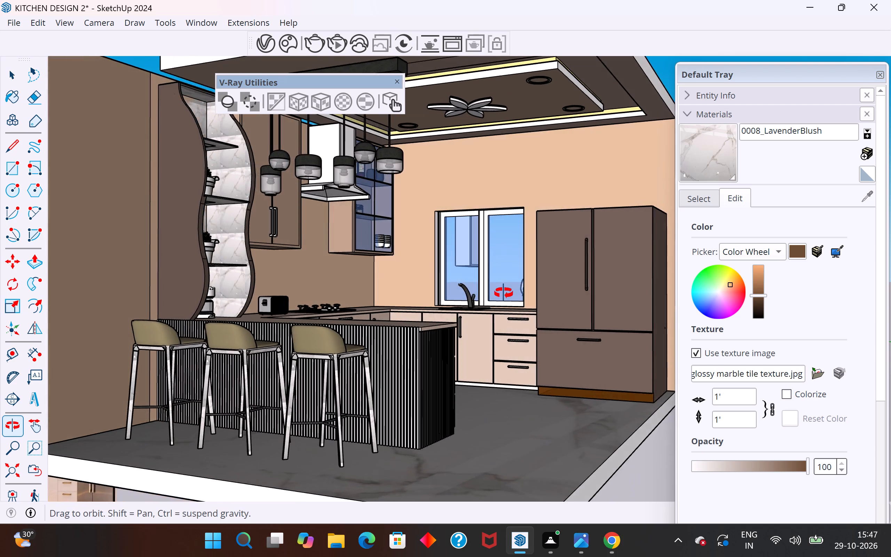
Close the floating V-Ray Utilities toolbar that covers part of the kitchen model.
middle_drag(504, 293, 530, 337)
click(397, 82)
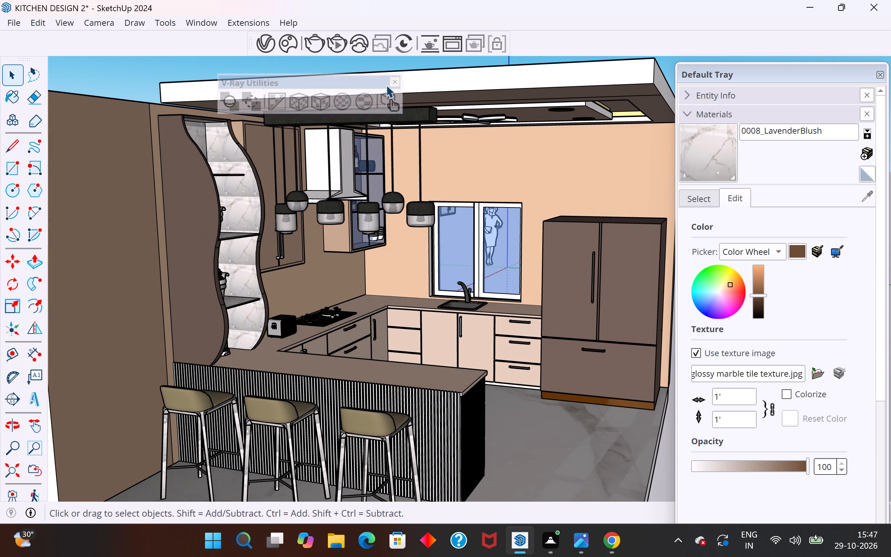
Move the decorated ceiling down so its front lower corner meets the top edge of the tall curved shelf cabinet.
scroll(166, 103, up, 9)
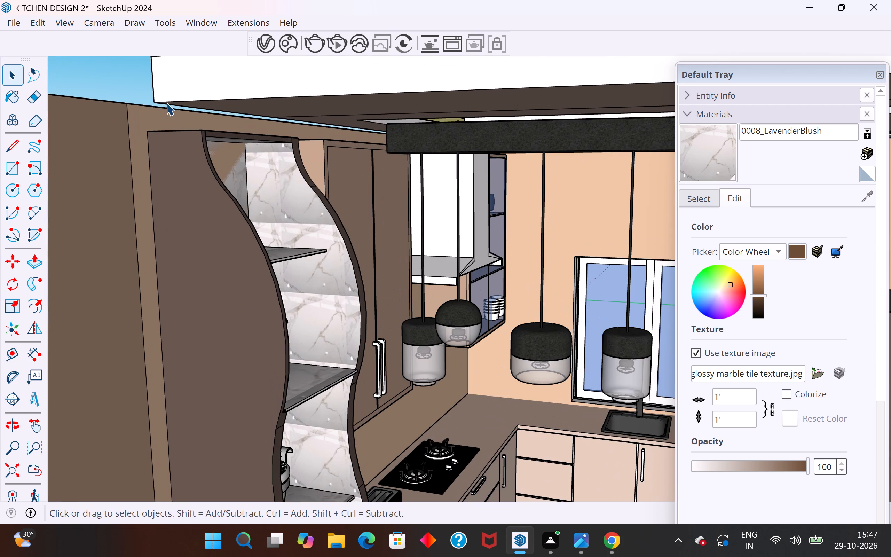
click(166, 103)
key(m)
scroll(163, 112, up, 3)
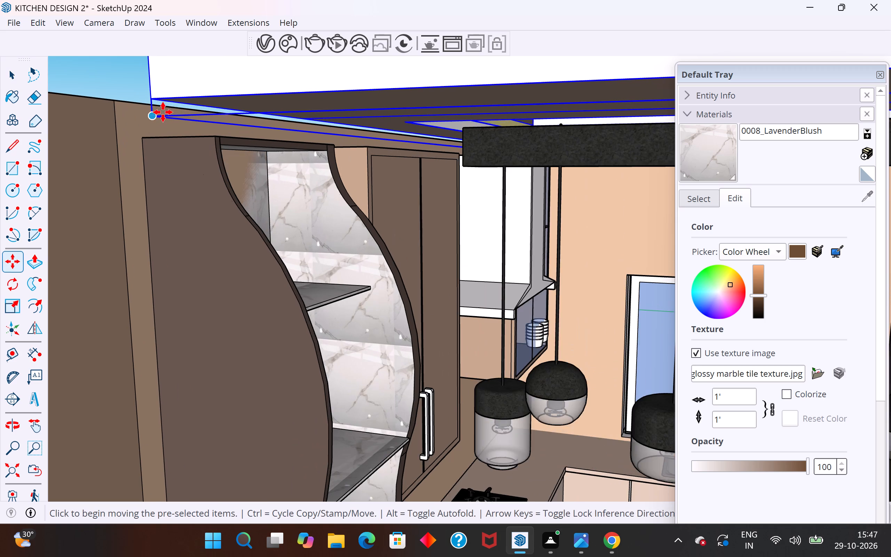
scroll(163, 112, up, 3)
middle_drag(163, 118, 311, 140)
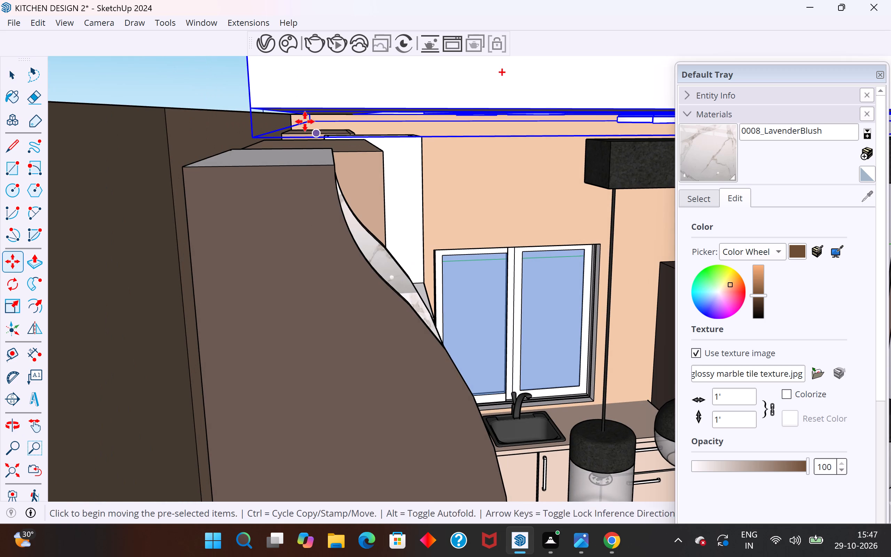
click(252, 111)
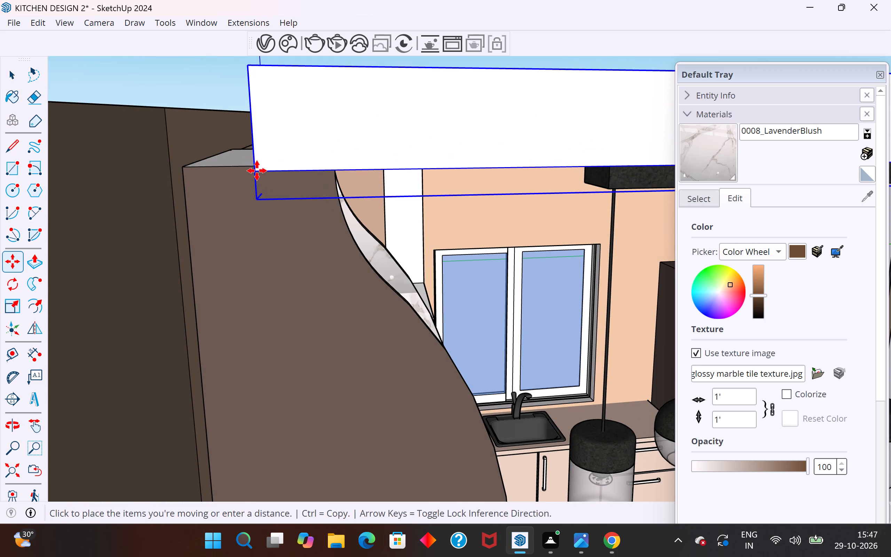
scroll(257, 171, up, 5)
click(258, 165)
Examine from above and below how the lowered ceiling meets the wall cabinets, chimney hood and pendant lights.
middle_drag(315, 229, 300, 187)
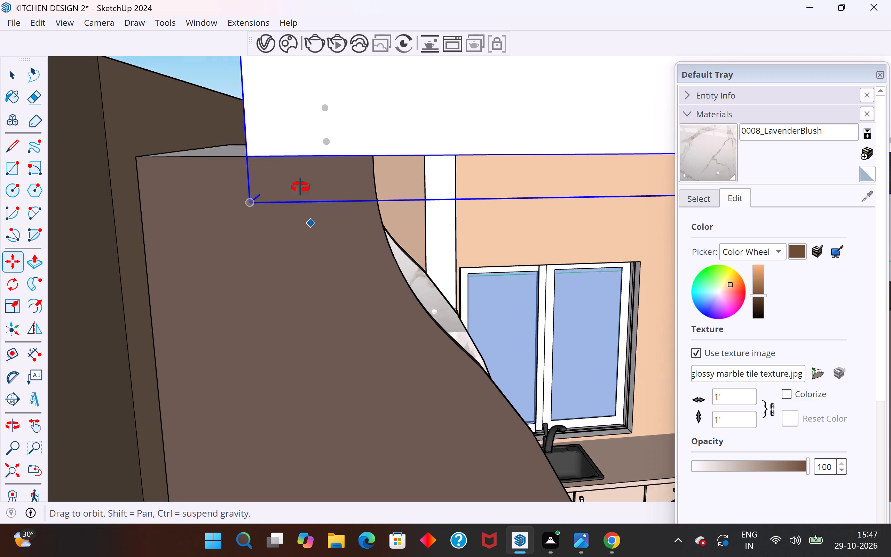
middle_drag(300, 187, 178, 145)
scroll(149, 234, down, 14)
middle_drag(355, 254, 235, 163)
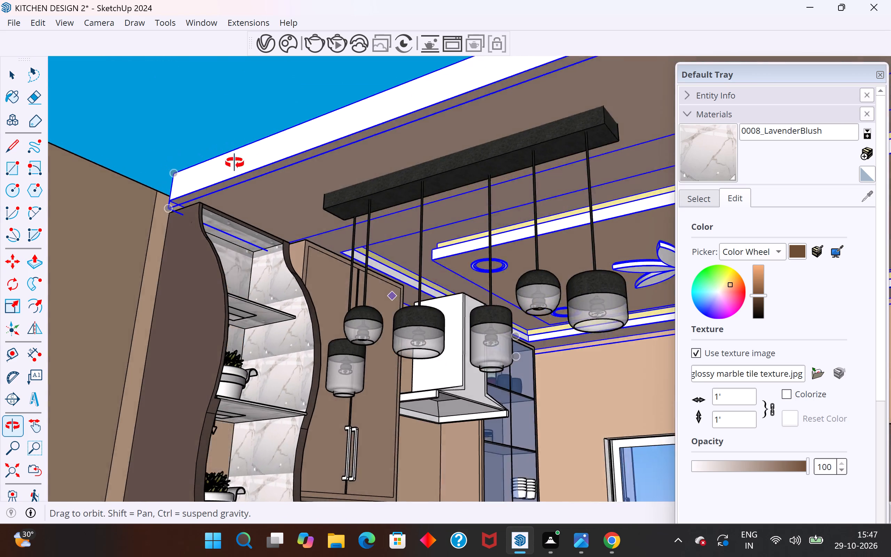
middle_drag(235, 163, 532, 464)
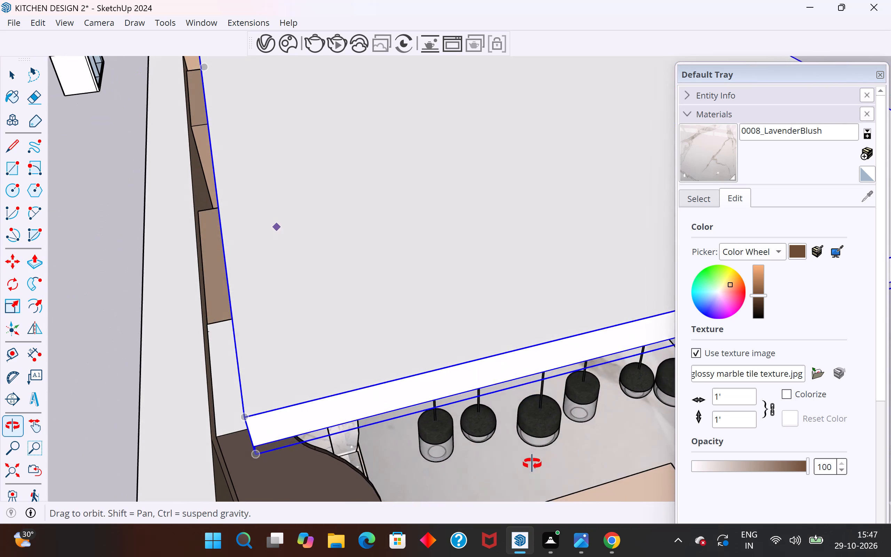
middle_drag(532, 464, 408, 312)
scroll(408, 312, up, 1)
scroll(219, 378, down, 7)
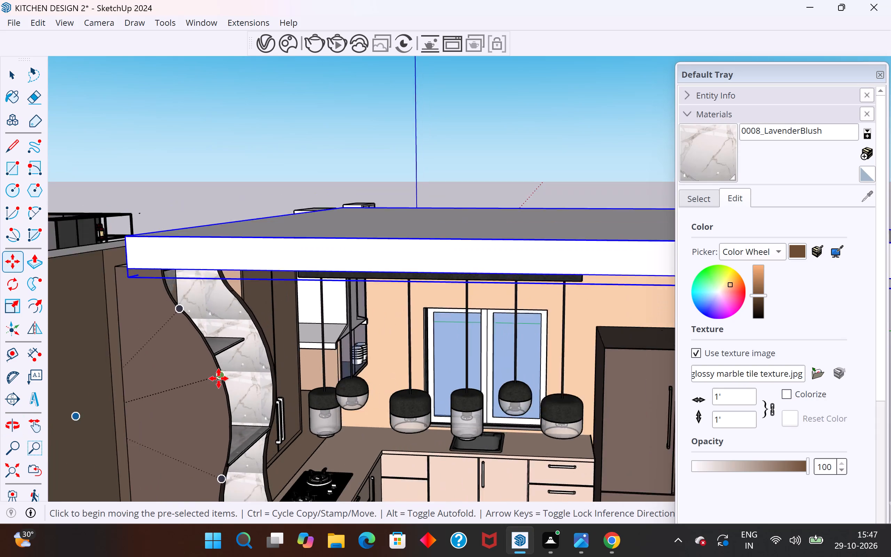
scroll(219, 378, down, 4)
middle_drag(533, 358, 259, 201)
scroll(339, 277, up, 1)
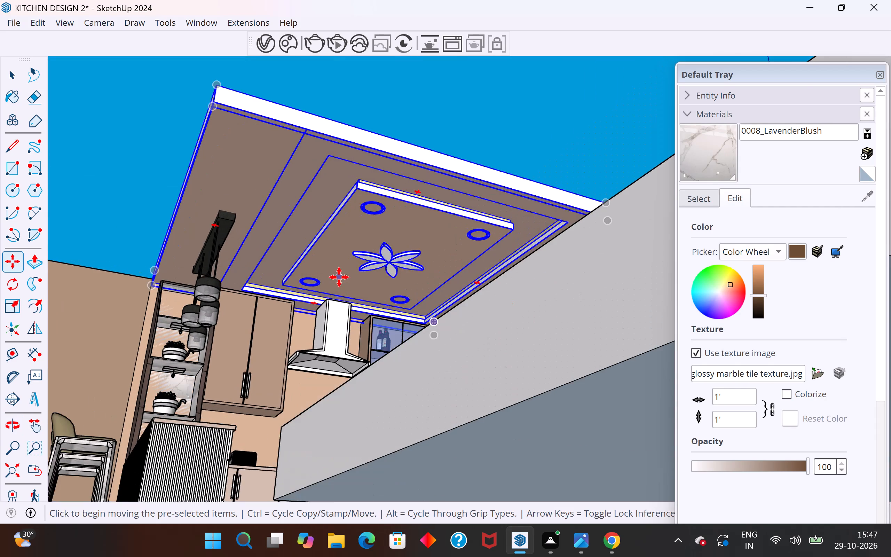
scroll(338, 303, up, 6)
middle_drag(327, 327, 429, 341)
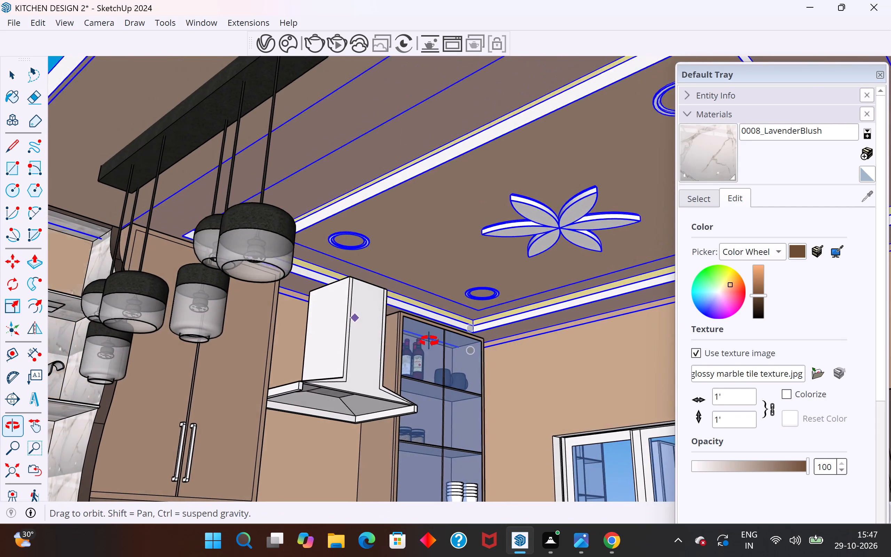
middle_drag(429, 341, 261, 322)
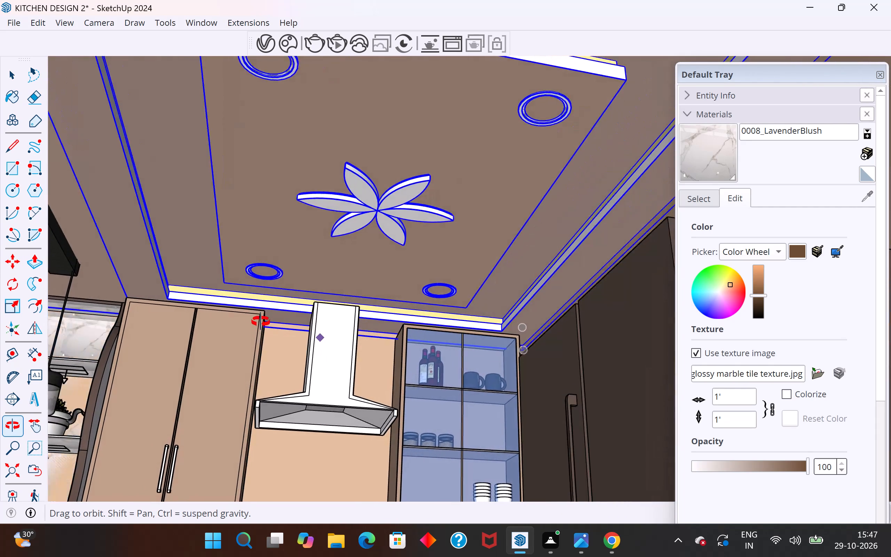
middle_drag(261, 322, 430, 311)
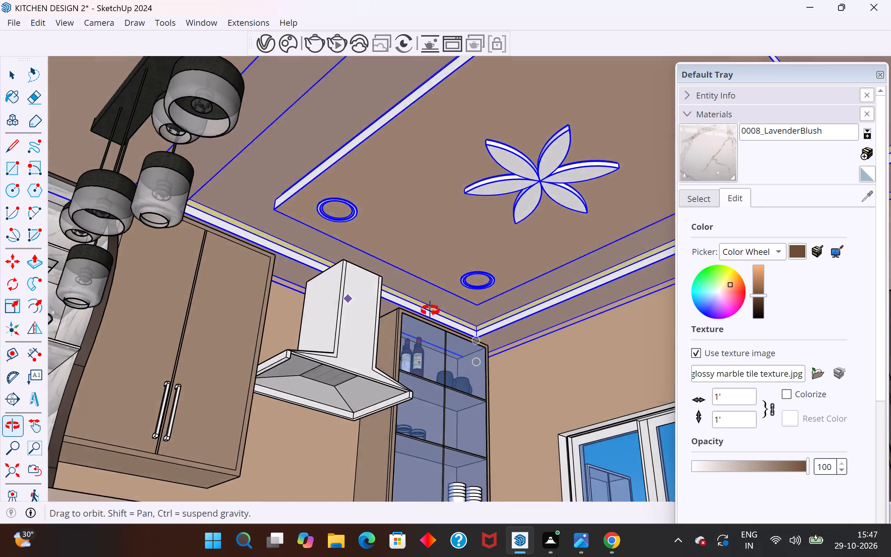
Move the ceiling along the green axis, away from the chimney hood wall, keeping it in line with the window wall.
middle_drag(430, 311, 636, 521)
middle_drag(345, 423, 460, 445)
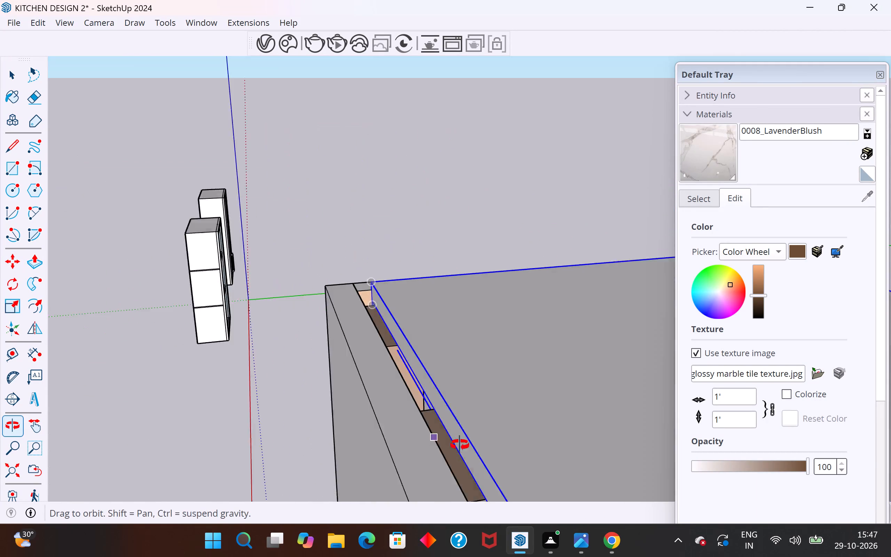
middle_drag(460, 445, 493, 466)
scroll(317, 254, up, 4)
scroll(417, 265, down, 4)
middle_drag(418, 290, 536, 397)
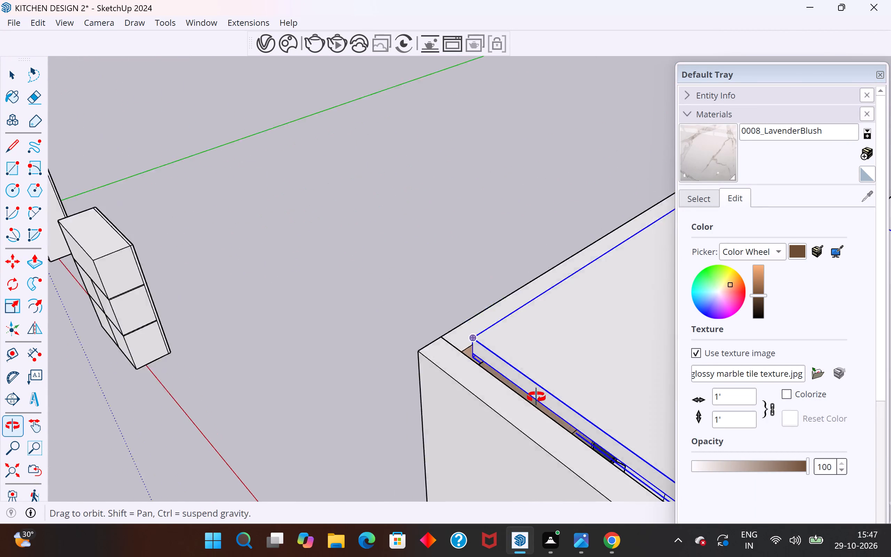
middle_drag(536, 397, 540, 400)
scroll(531, 381, up, 17)
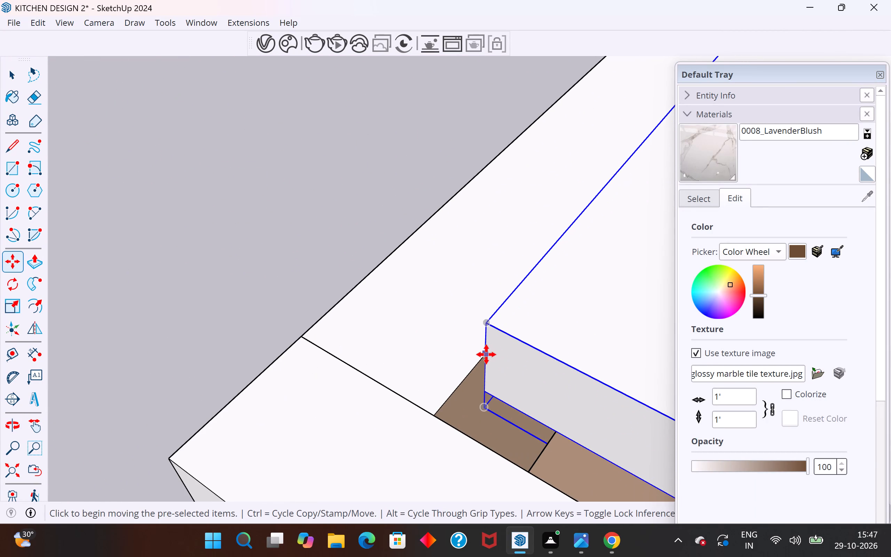
click(486, 354)
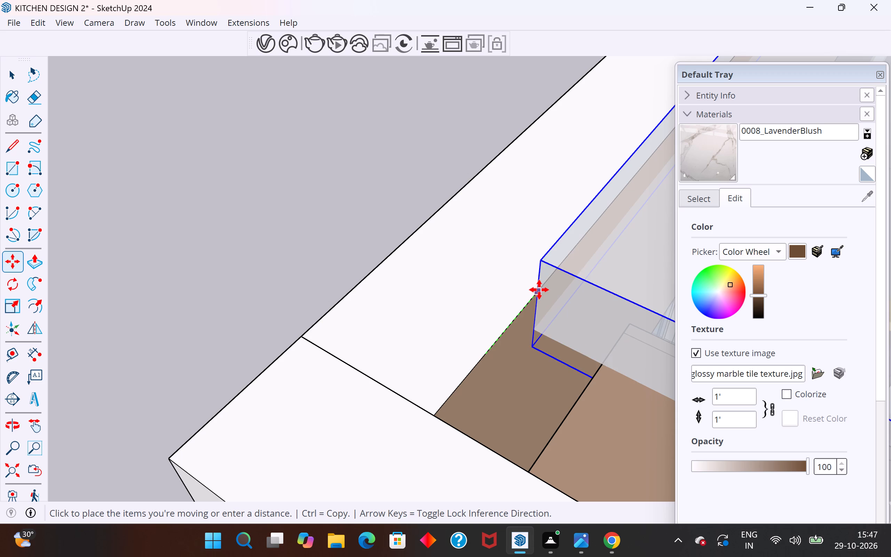
click(526, 305)
click(16, 74)
click(205, 229)
Examine the shifted ceiling from below, especially where it meets the chimney hood and the glass wall cabinet.
scroll(205, 229, down, 2)
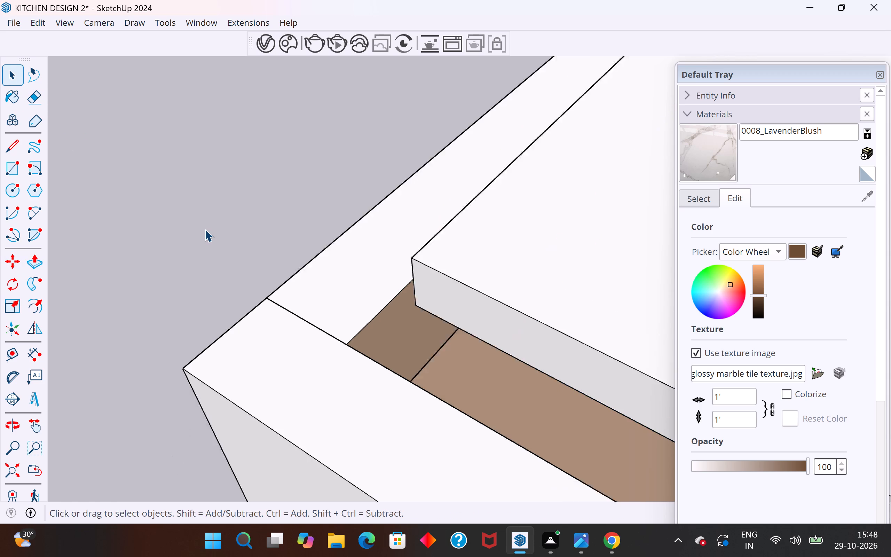
scroll(205, 229, down, 10)
middle_drag(395, 261, 0, 197)
middle_drag(431, 218, 413, 0)
scroll(438, 116, up, 2)
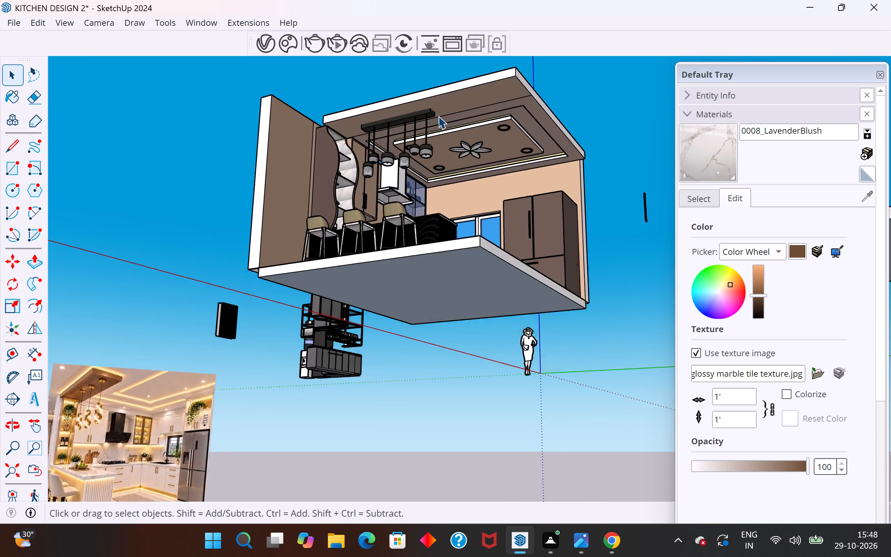
scroll(438, 116, up, 13)
middle_drag(425, 207, 417, 205)
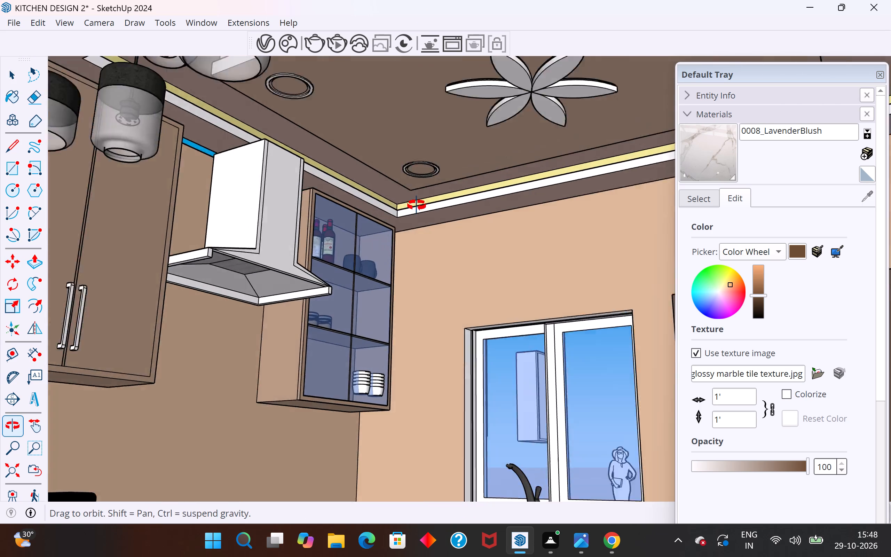
middle_drag(417, 205, 426, 198)
Scale the chimney hood along its green axis to make it shallower, bringing its room-facing side toward the wall.
click(312, 216)
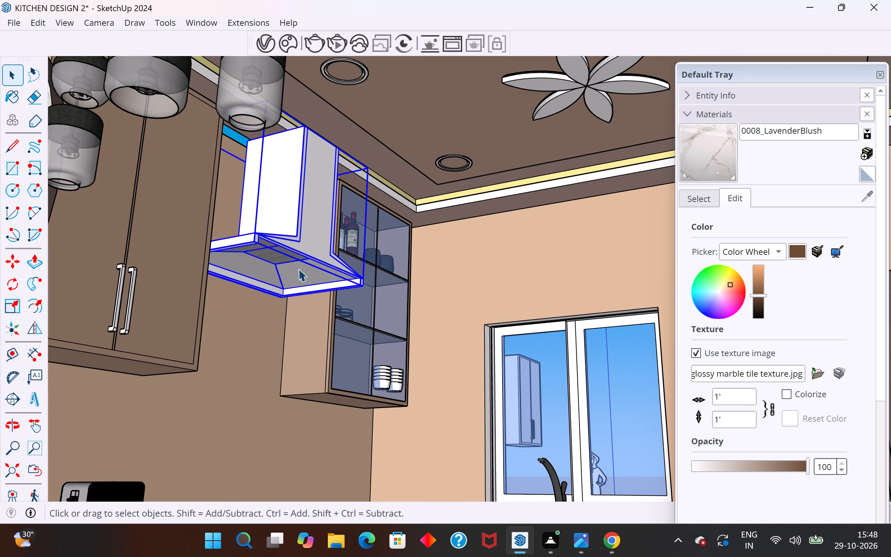
middle_drag(291, 292, 525, 547)
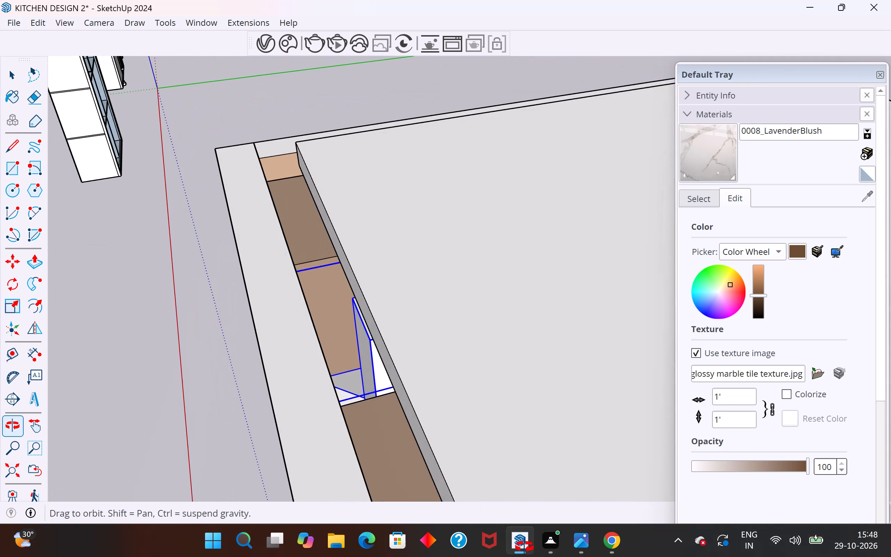
middle_drag(525, 547, 329, 371)
scroll(311, 141, up, 6)
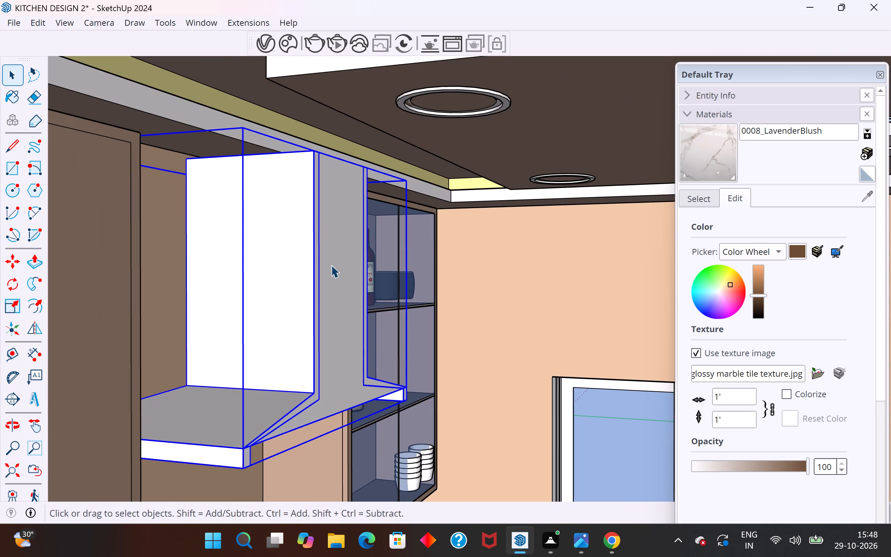
click(331, 265)
key(s)
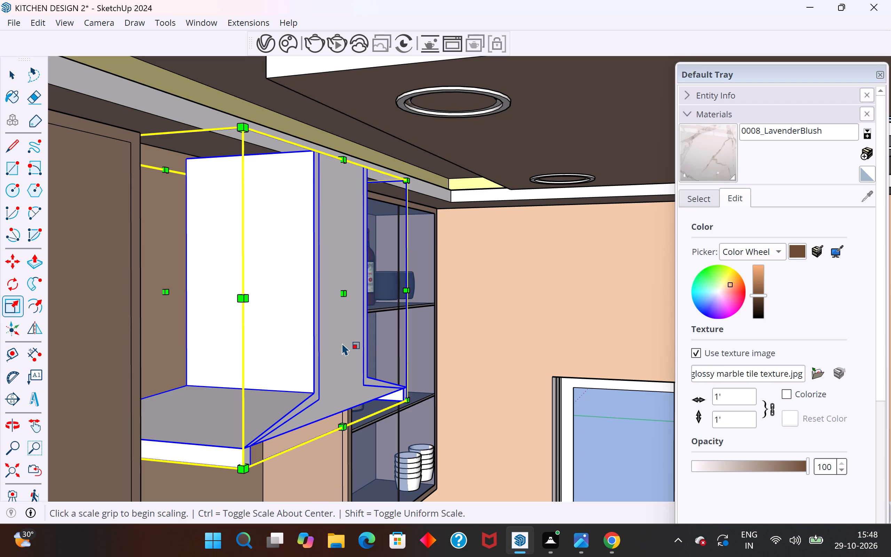
click(347, 293)
click(348, 293)
click(346, 293)
drag(343, 294, 315, 288)
Scale the chimney hood's depth down slightly further along its green axis, then clear the selection.
middle_drag(365, 289, 251, 170)
scroll(246, 286, up, 1)
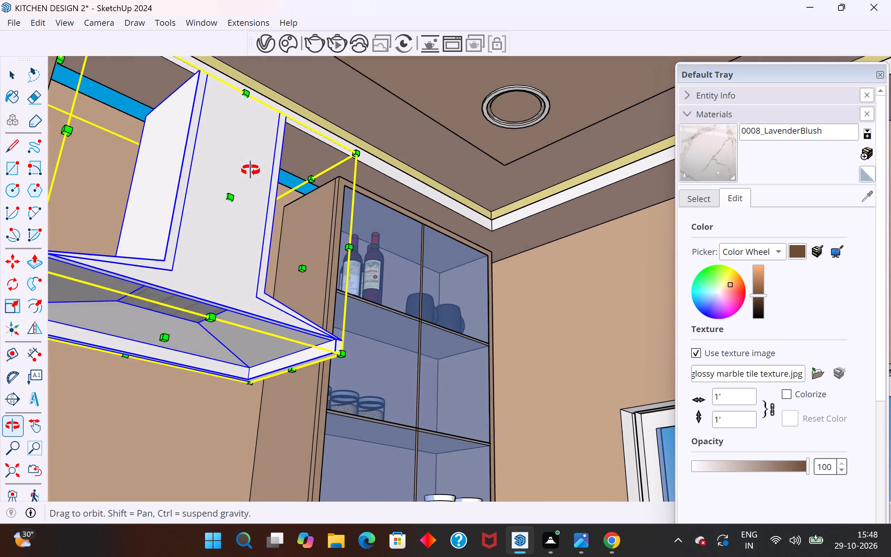
middle_drag(251, 170, 312, 235)
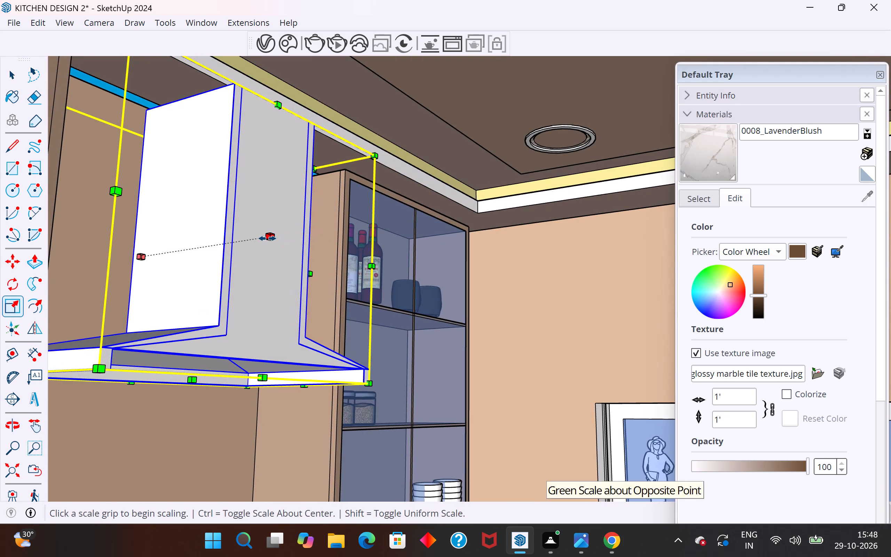
drag(267, 238, 262, 238)
scroll(405, 340, down, 4)
middle_drag(426, 336, 491, 414)
scroll(525, 297, down, 5)
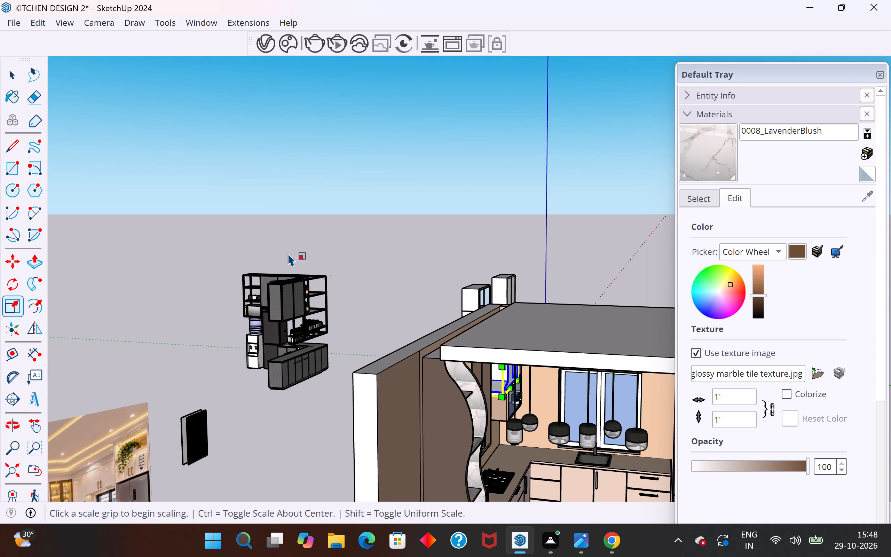
click(10, 78)
click(207, 170)
Push/Pull the ceiling's side face across the gap to meet the chimney hood wall.
middle_drag(451, 375, 605, 476)
scroll(389, 262, down, 2)
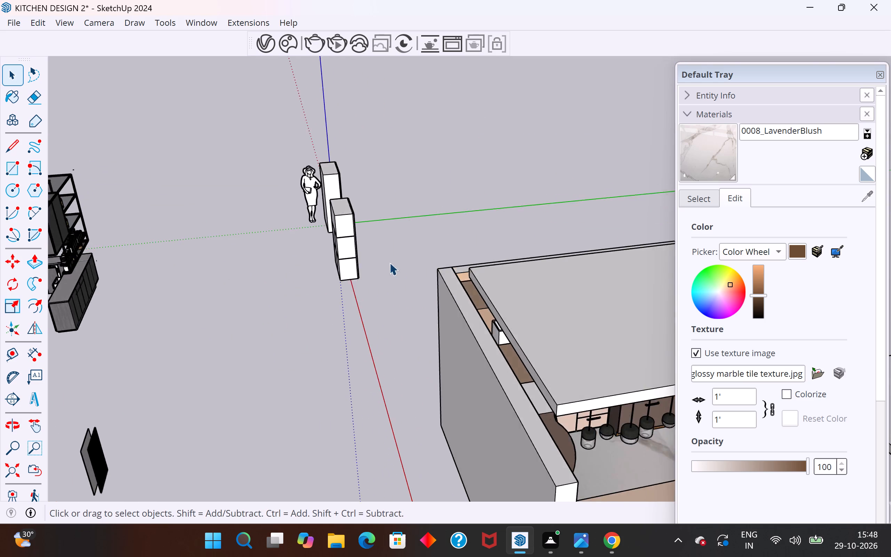
scroll(389, 262, down, 3)
scroll(526, 320, up, 5)
middle_drag(431, 328, 595, 372)
scroll(525, 325, up, 12)
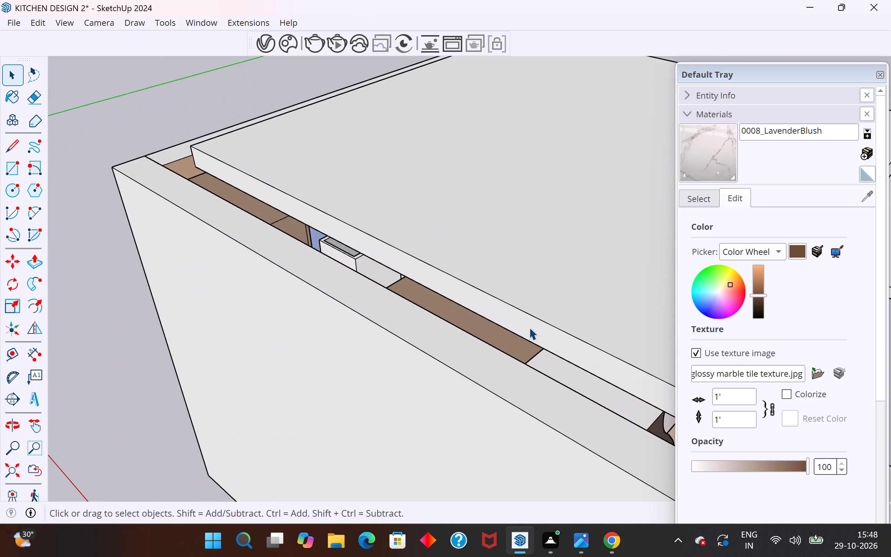
click(529, 327)
double_click(532, 327)
click(539, 331)
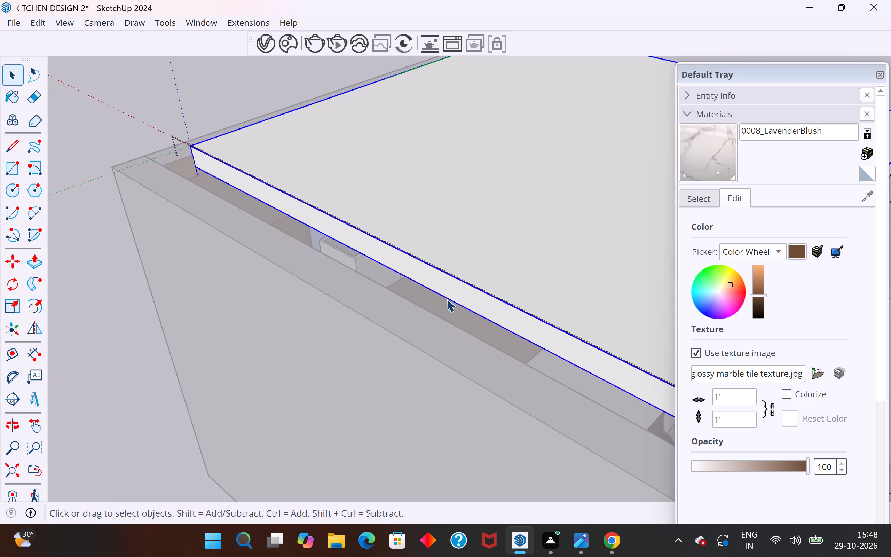
click(457, 294)
double_click(468, 292)
click(481, 295)
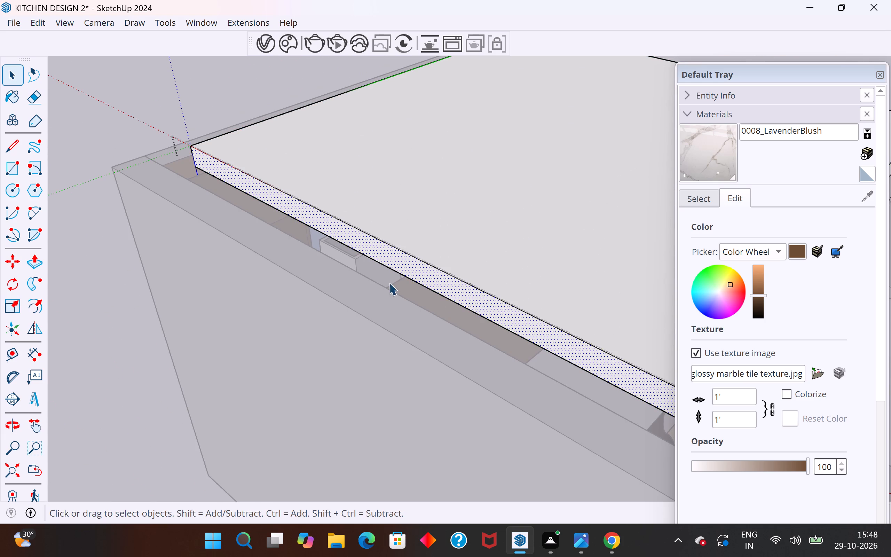
click(37, 262)
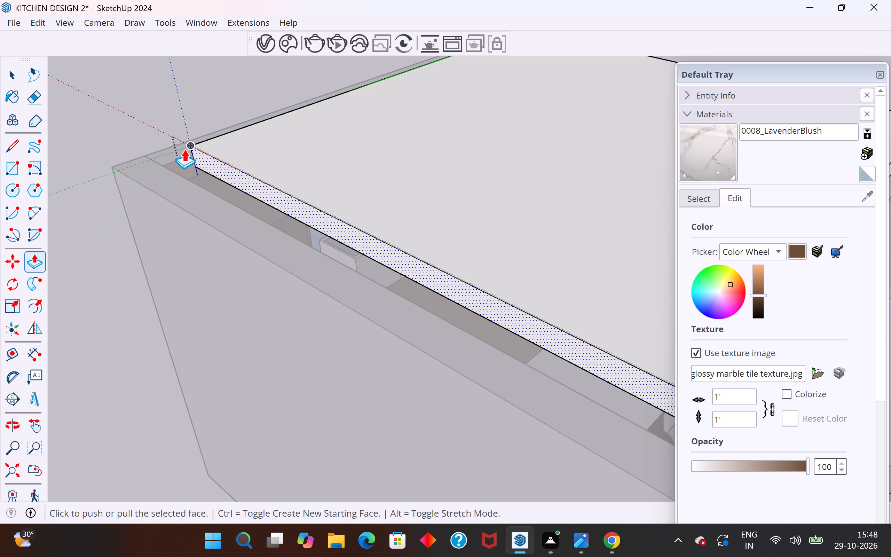
click(184, 149)
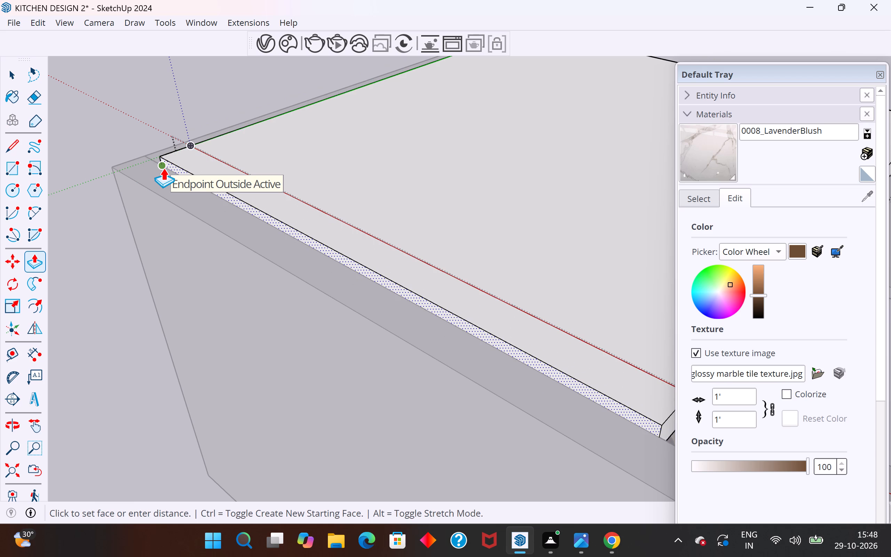
click(163, 168)
click(11, 76)
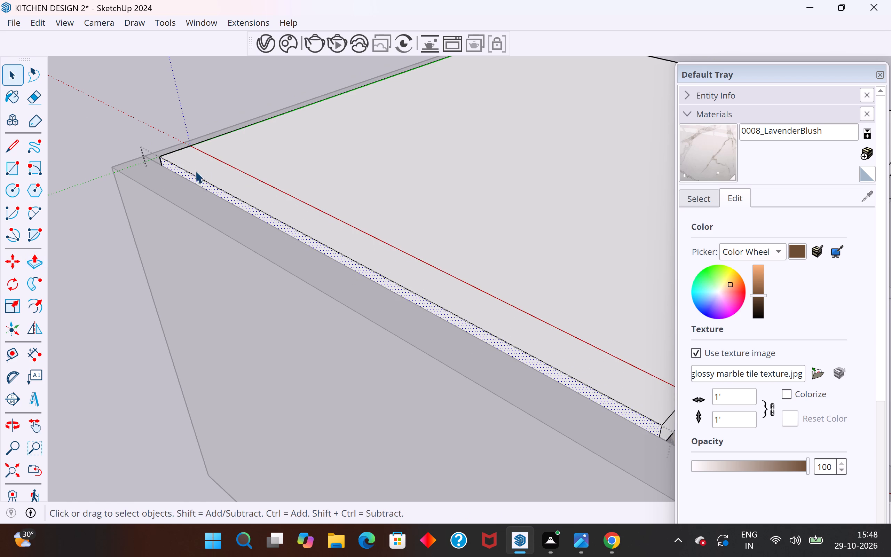
click(140, 123)
Move the ceiling upward so its lower corner meets the top corner of the chimney hood wall, and leave the group.
middle_drag(227, 170, 46, 71)
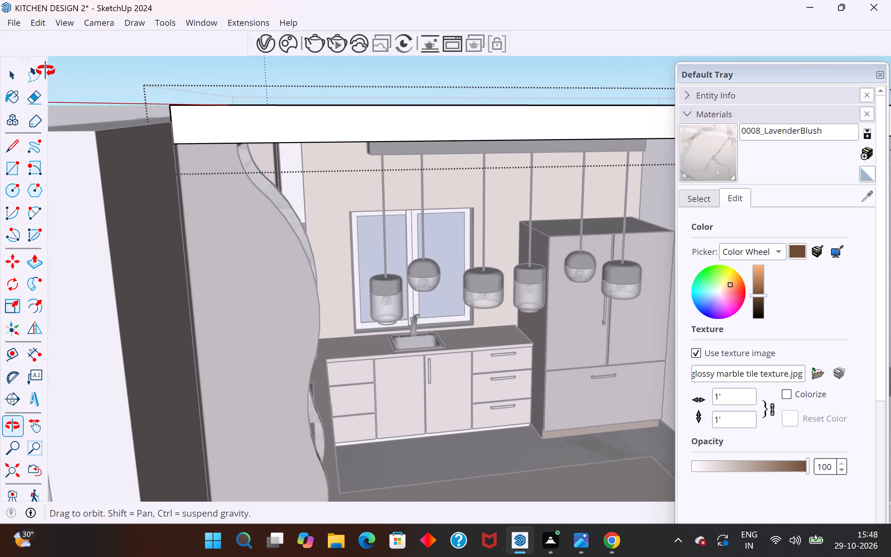
middle_drag(46, 71, 24, 40)
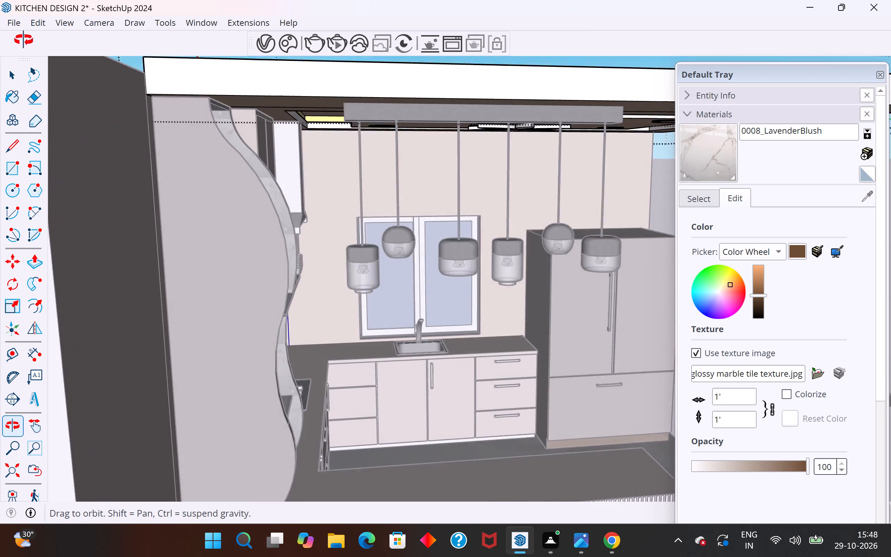
middle_drag(24, 40, 20, 52)
scroll(89, 95, up, 3)
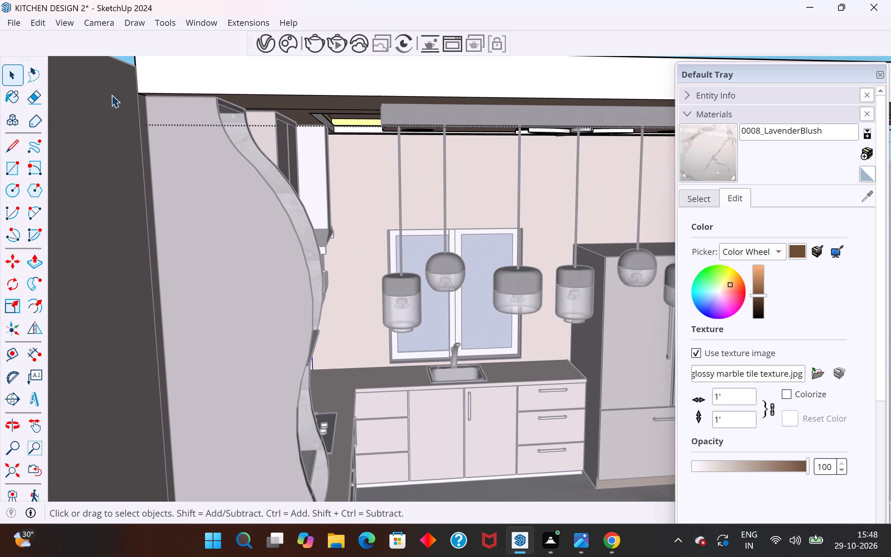
middle_drag(170, 103, 114, 77)
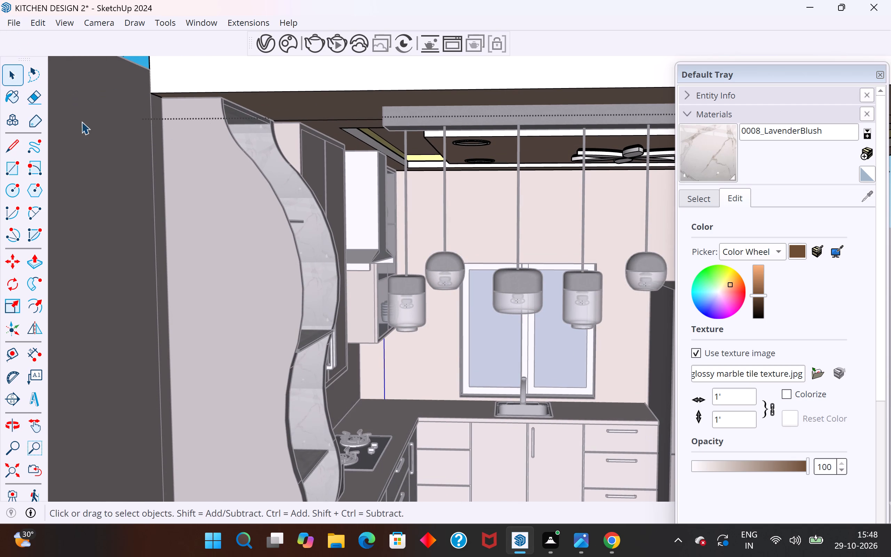
click(142, 62)
click(176, 75)
key(m)
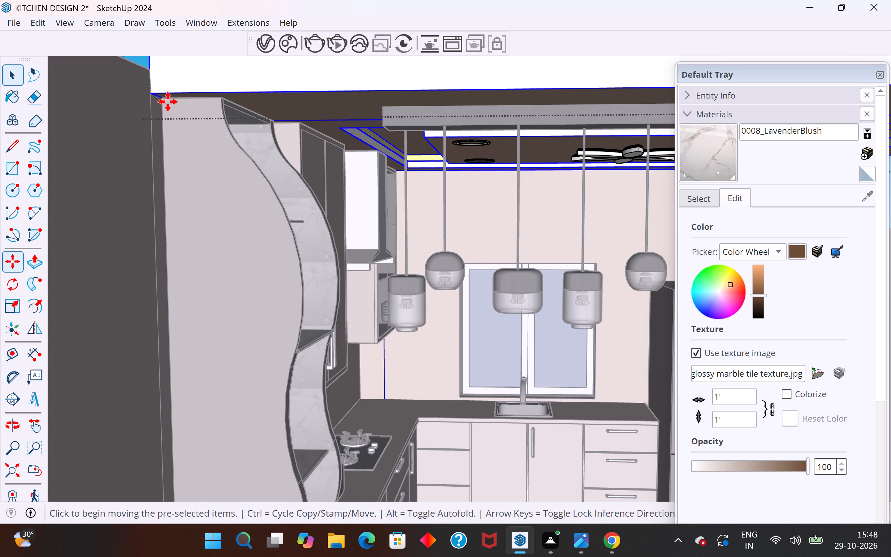
click(152, 98)
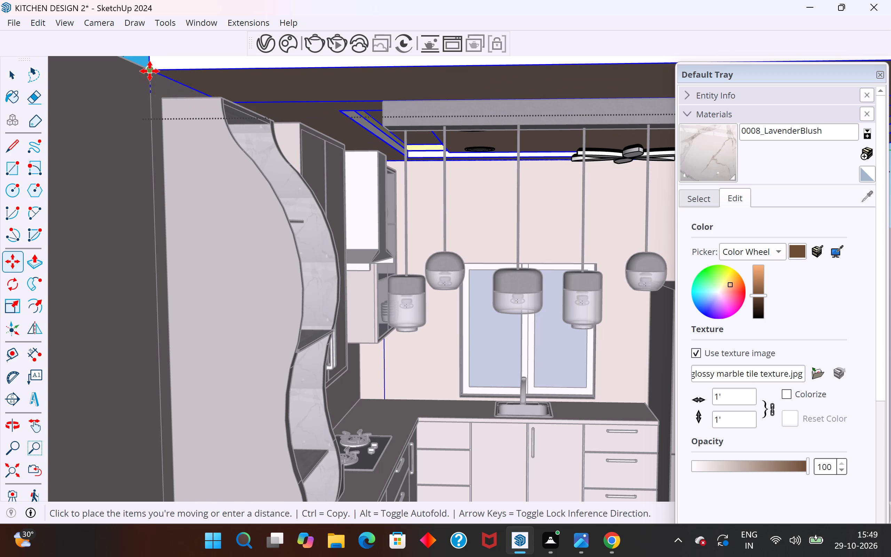
click(150, 70)
click(11, 76)
scroll(157, 296, down, 7)
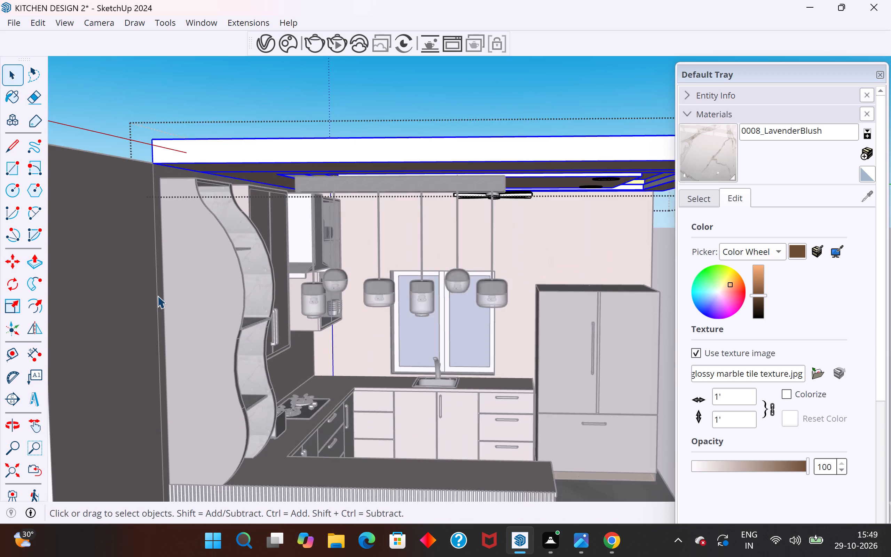
scroll(157, 296, down, 4)
click(275, 141)
Hide the kitchen reference image and the separate floor slab beneath the standing figure.
scroll(272, 249, up, 4)
middle_drag(287, 245, 285, 160)
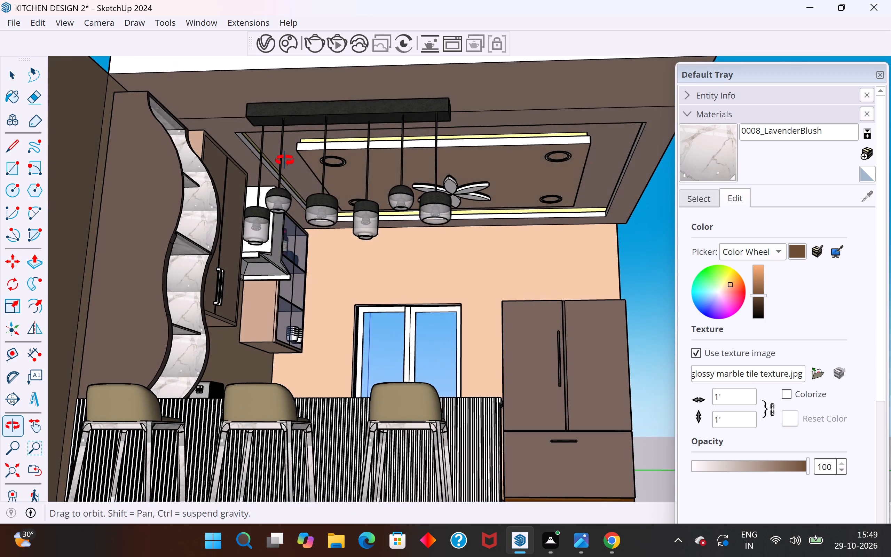
middle_drag(285, 160, 102, 135)
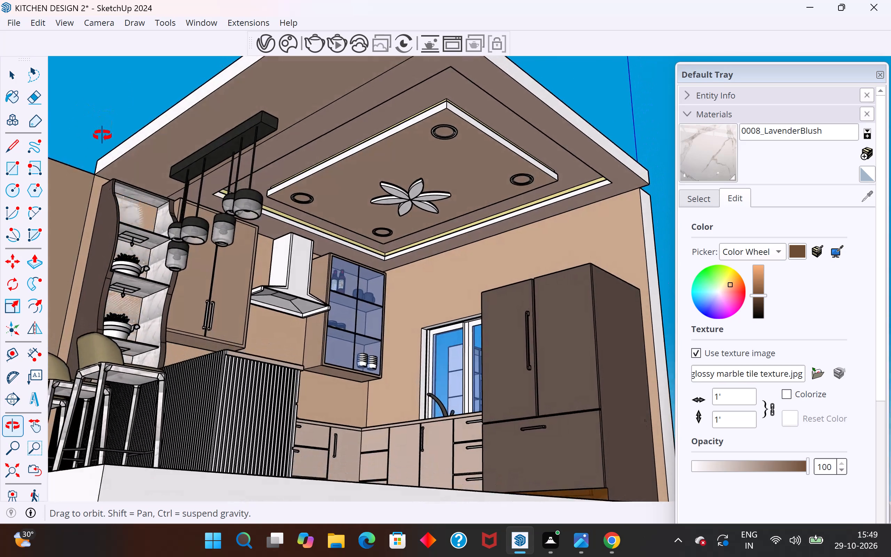
middle_drag(102, 135, 89, 190)
scroll(433, 260, down, 4)
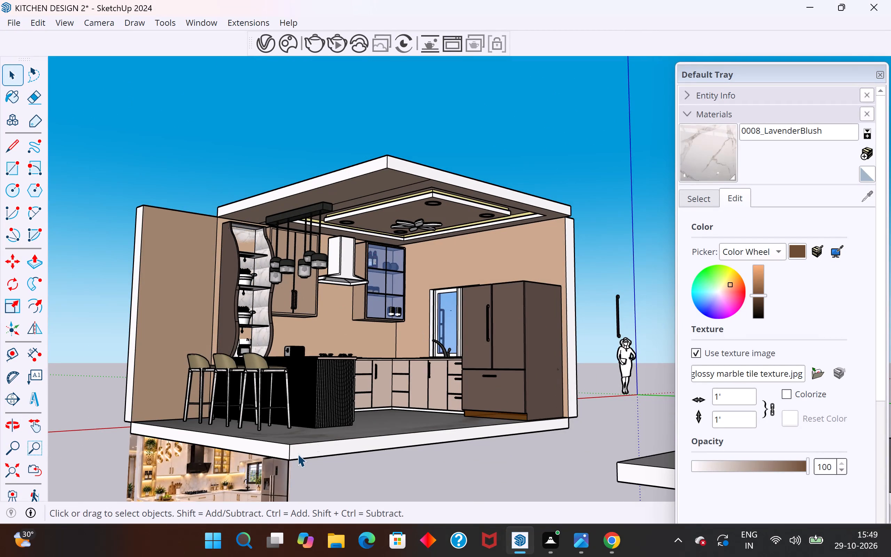
scroll(474, 297, down, 5)
scroll(405, 358, down, 3)
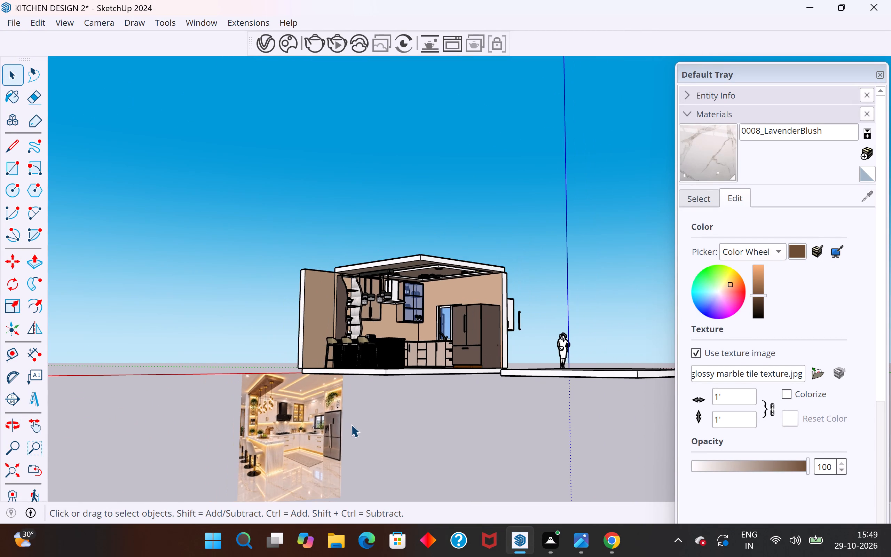
drag(352, 426, 237, 495)
right_click(319, 437)
click(361, 126)
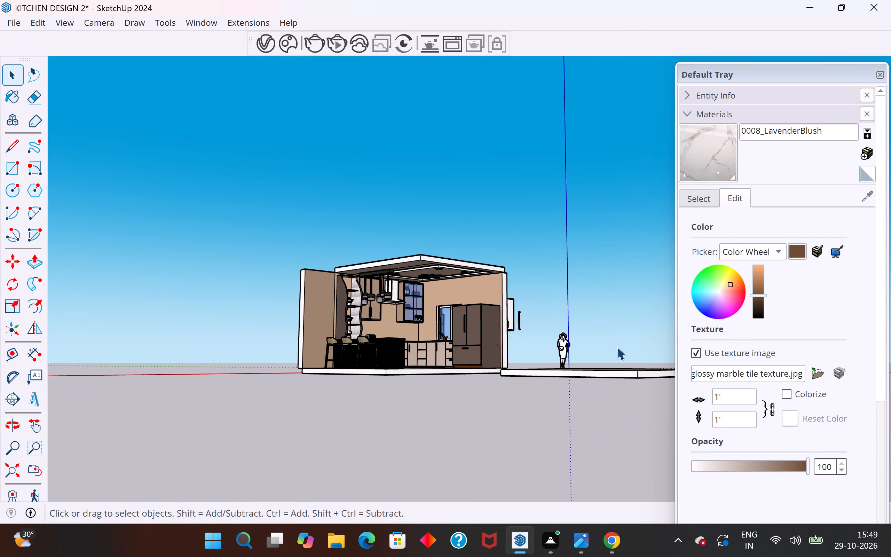
drag(618, 351, 600, 395)
right_click(608, 368)
click(665, 40)
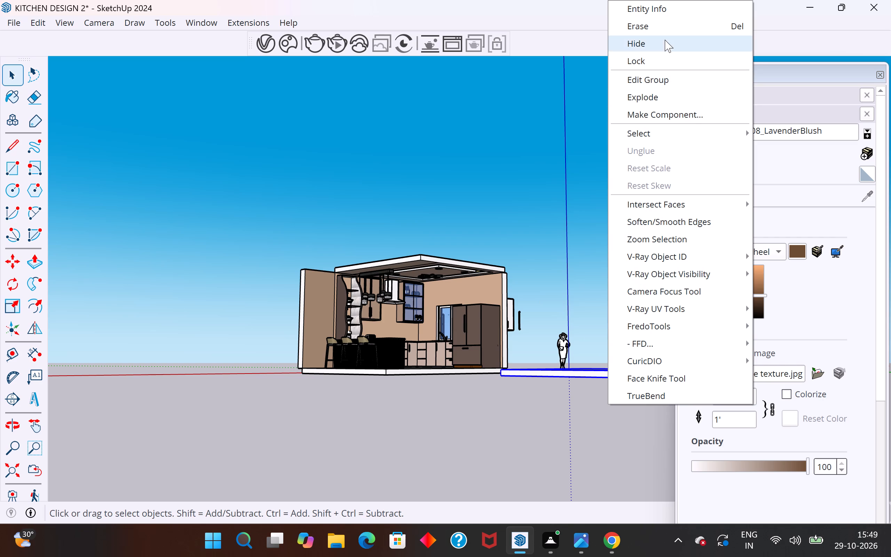
Hide the spare cabinets, shelving unit and dark panel standing apart from the kitchen.
middle_drag(509, 317, 487, 509)
middle_drag(537, 228, 443, 331)
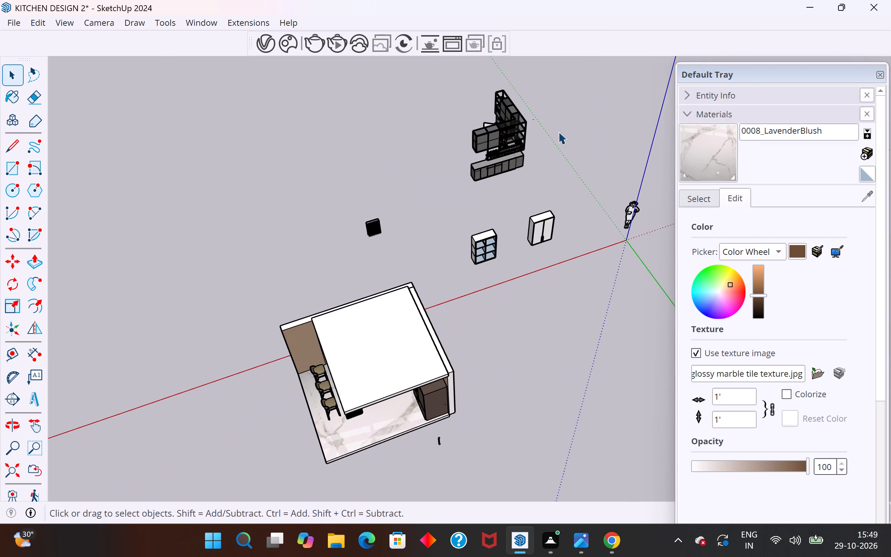
drag(595, 81, 336, 264)
right_click(510, 130)
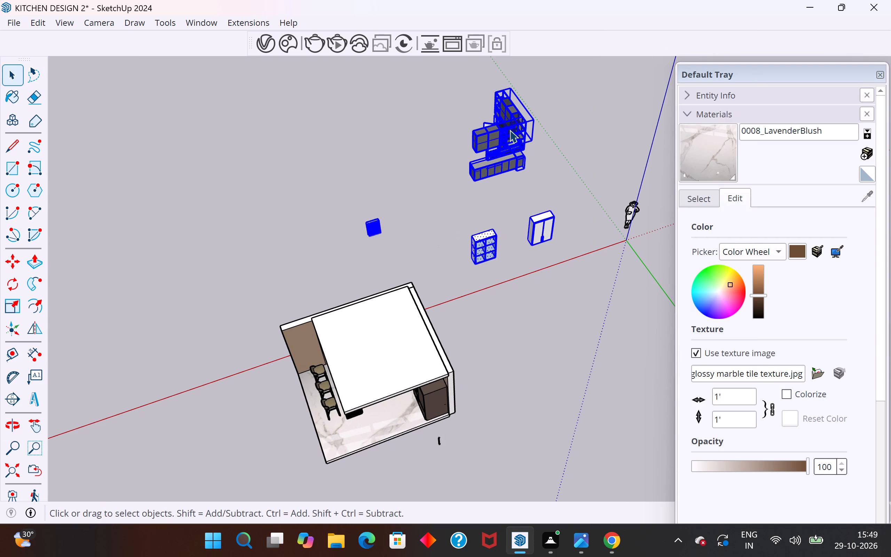
click(558, 143)
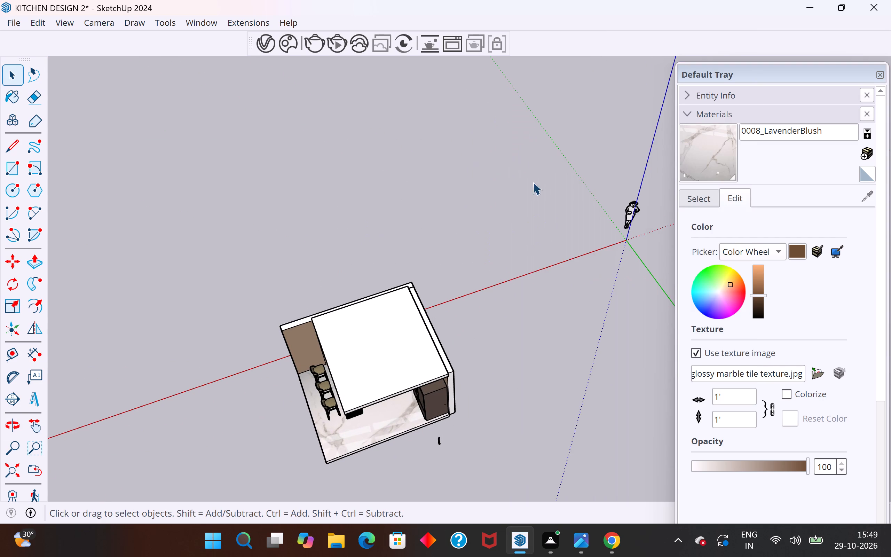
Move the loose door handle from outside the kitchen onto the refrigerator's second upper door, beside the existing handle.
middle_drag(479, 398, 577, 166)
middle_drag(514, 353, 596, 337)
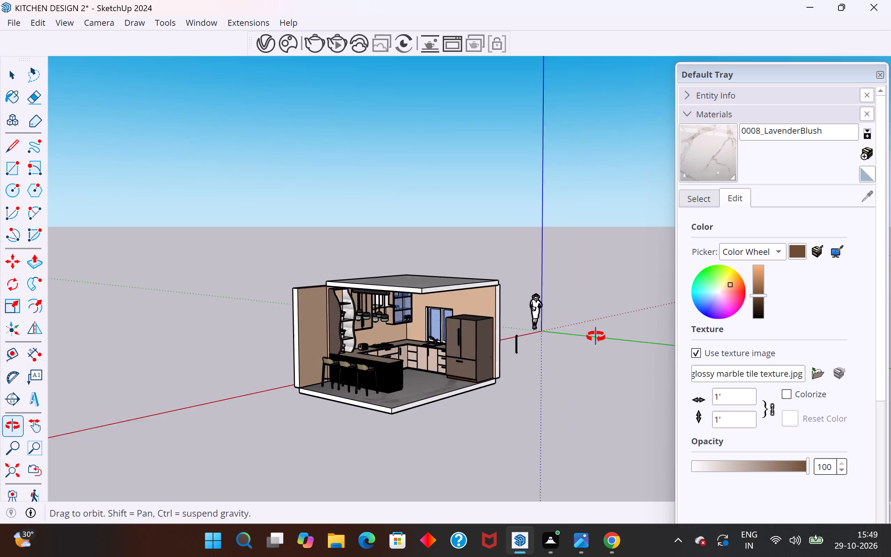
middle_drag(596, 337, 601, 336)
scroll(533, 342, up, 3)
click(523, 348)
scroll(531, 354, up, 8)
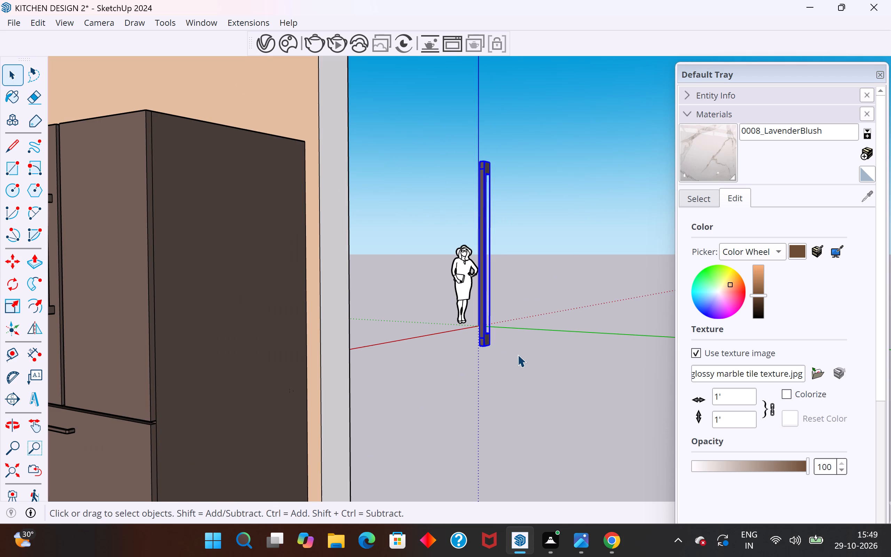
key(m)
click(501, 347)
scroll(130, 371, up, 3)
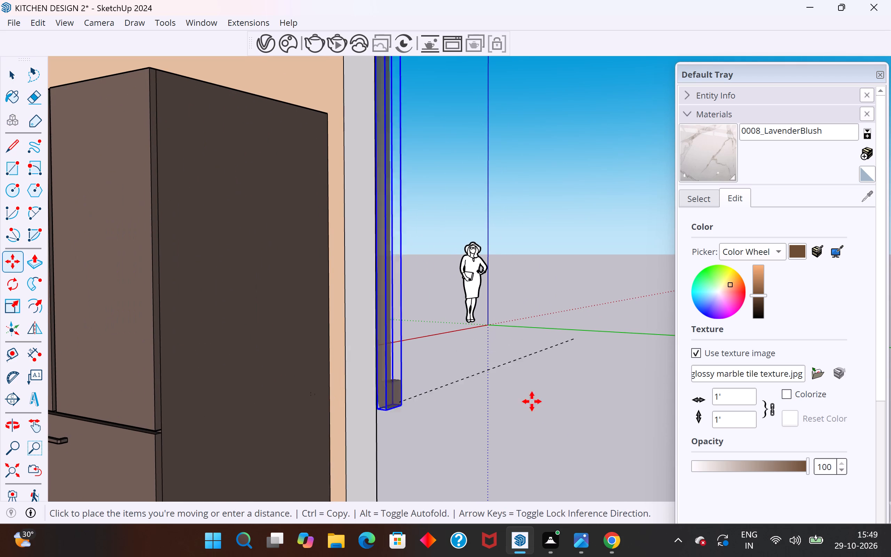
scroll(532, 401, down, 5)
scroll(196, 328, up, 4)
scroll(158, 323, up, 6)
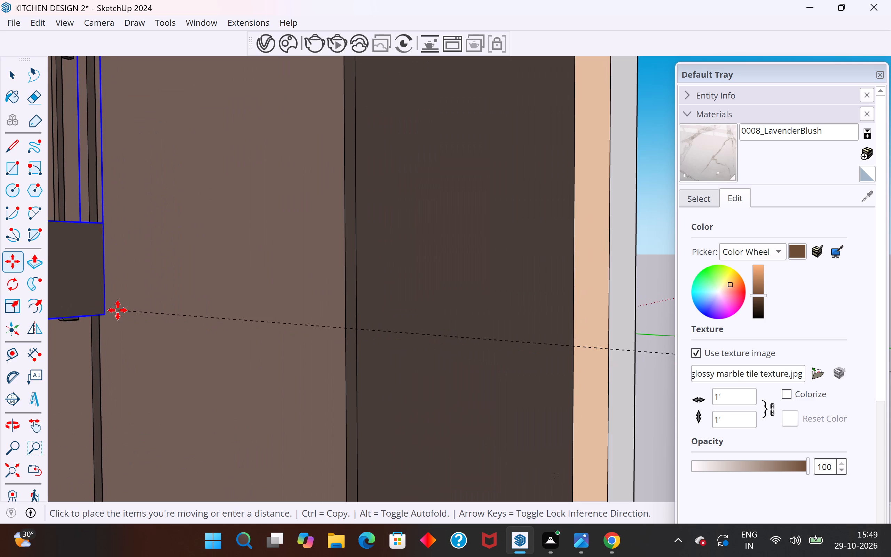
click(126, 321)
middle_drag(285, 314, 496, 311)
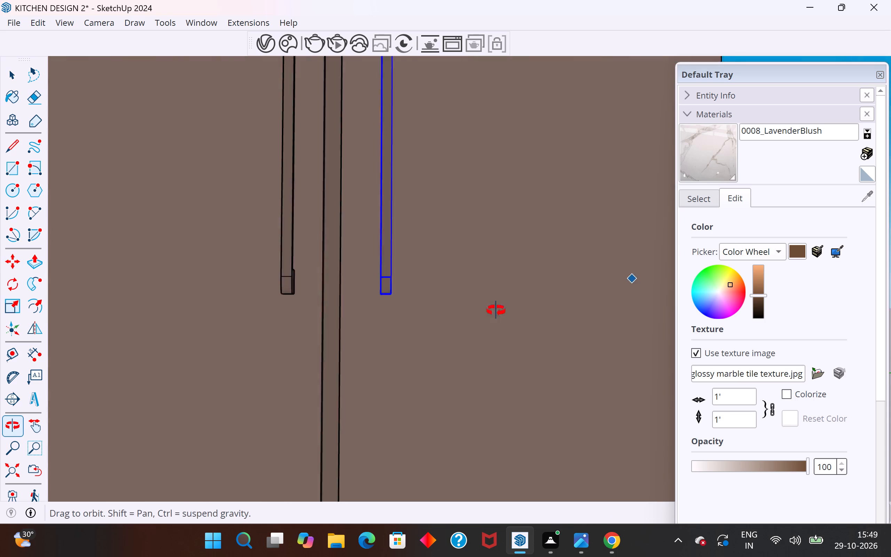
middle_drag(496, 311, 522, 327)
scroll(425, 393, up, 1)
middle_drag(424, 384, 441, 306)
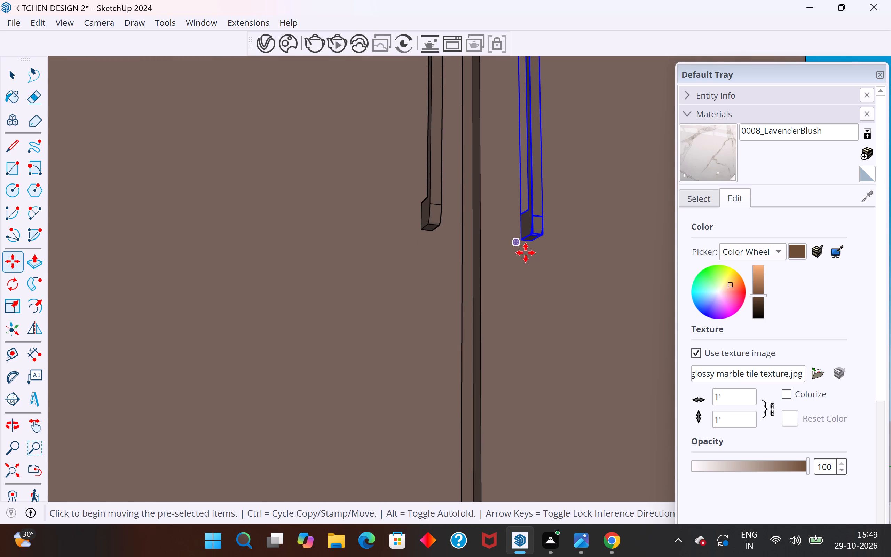
Delete the handle that was moved onto the refrigerator door.
key(Delete)
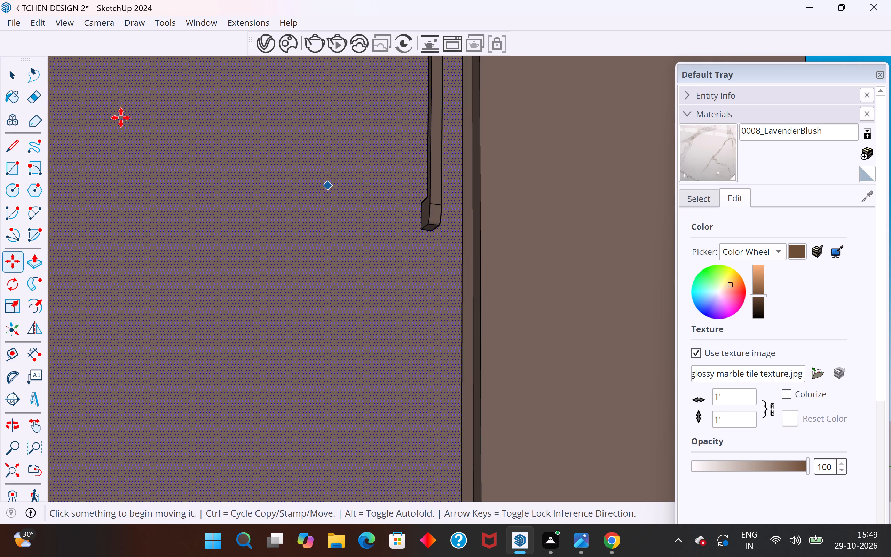
Copy the existing upper refrigerator handle across the door gap onto the neighbouring door at the same height.
click(8, 73)
click(428, 219)
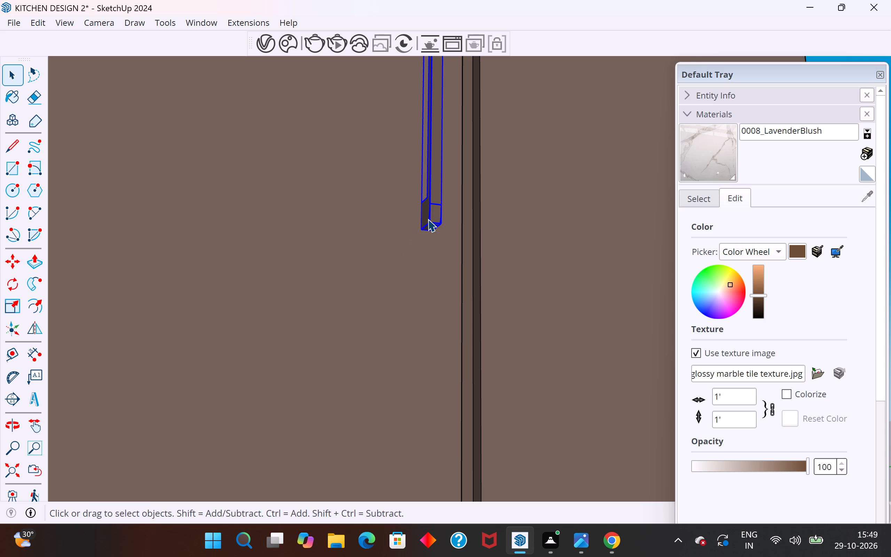
key(m)
ctrl+click(417, 234)
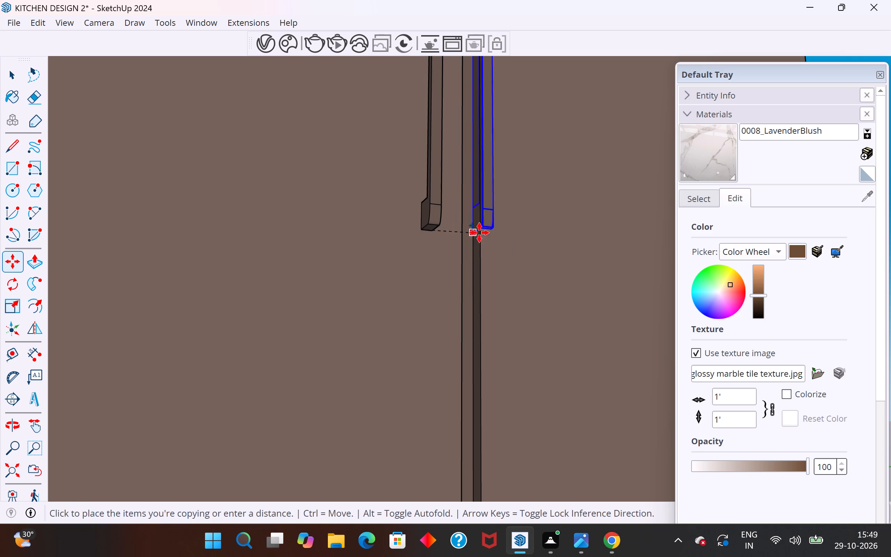
click(510, 237)
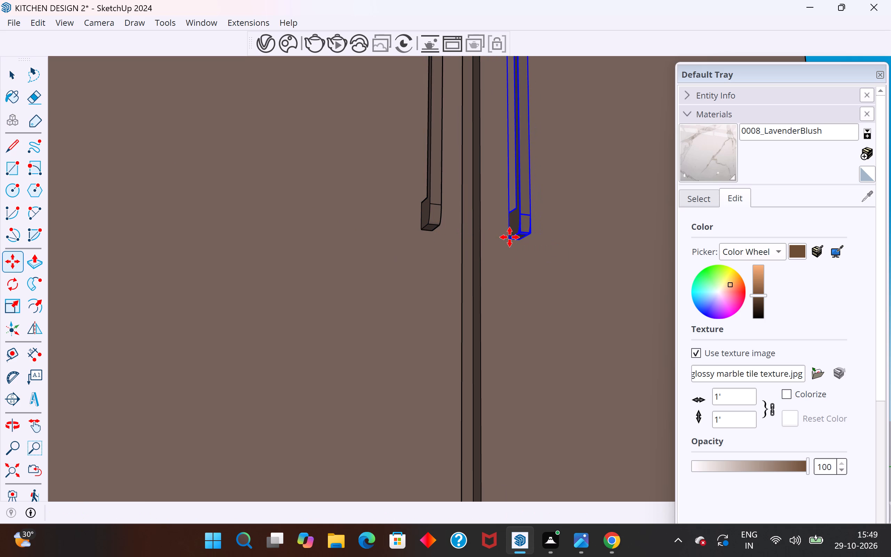
click(8, 76)
scroll(448, 257, down, 16)
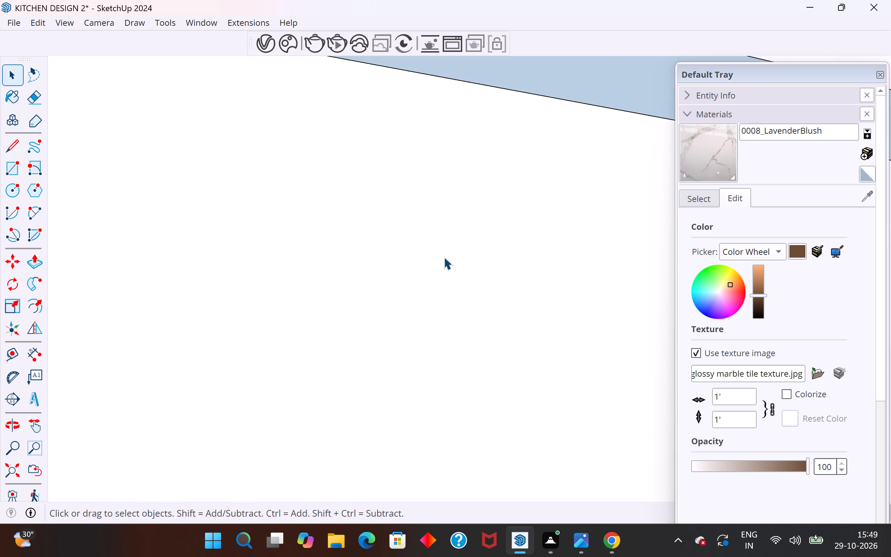
Examine the whole kitchen from its open side, covering the refrigerator handles, ceiling, pendant lights and marble-backed shelving unit.
scroll(444, 257, down, 20)
scroll(444, 257, down, 8)
middle_drag(540, 275, 202, 388)
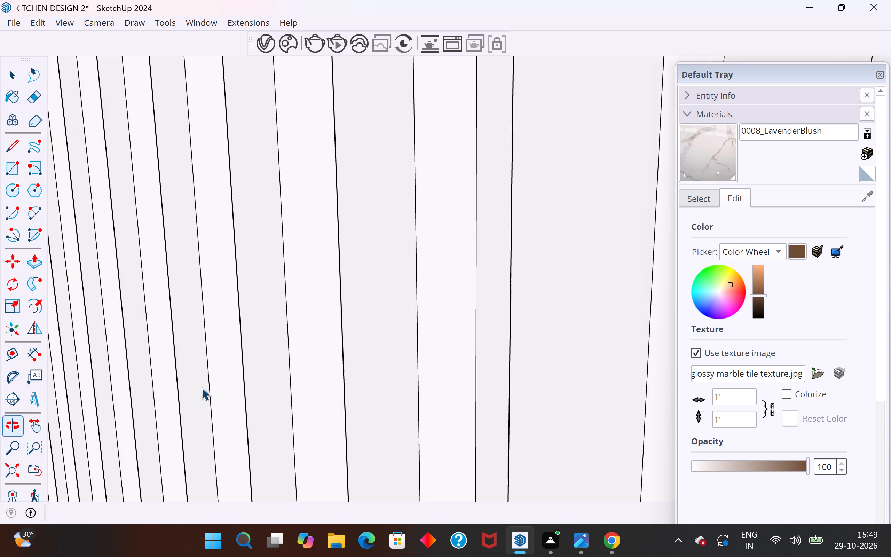
scroll(213, 375, down, 20)
scroll(213, 375, down, 20)
scroll(213, 375, down, 2)
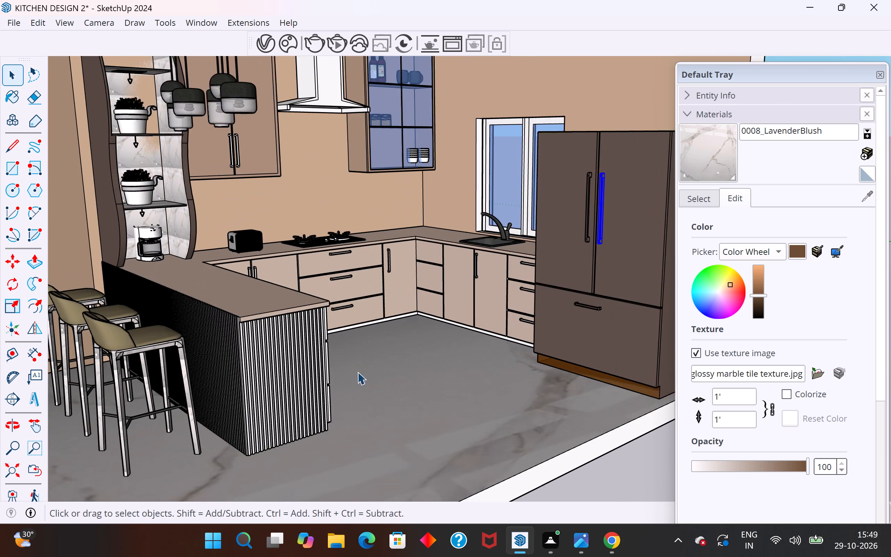
middle_drag(366, 368, 418, 364)
scroll(350, 472, down, 5)
middle_drag(390, 361, 408, 328)
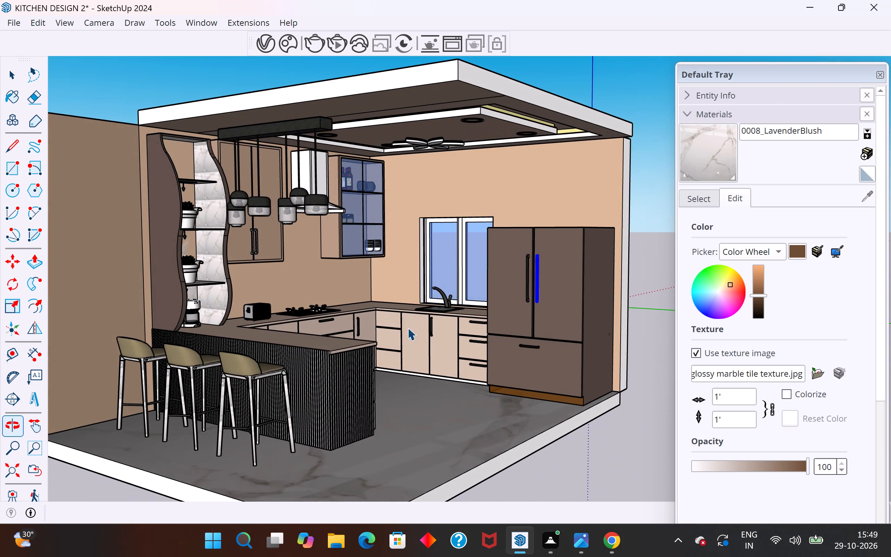
scroll(559, 322, down, 3)
scroll(396, 314, up, 2)
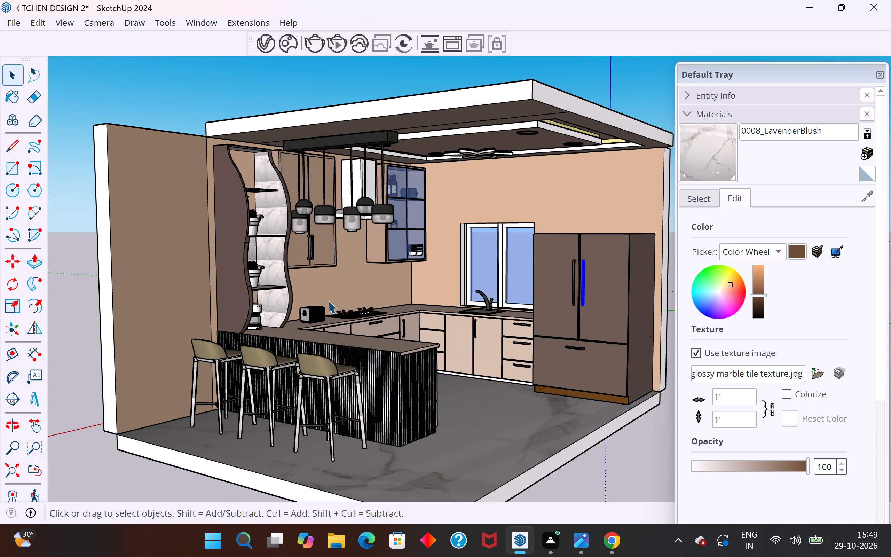
middle_drag(328, 301, 325, 273)
scroll(353, 254, up, 1)
middle_drag(425, 277, 449, 283)
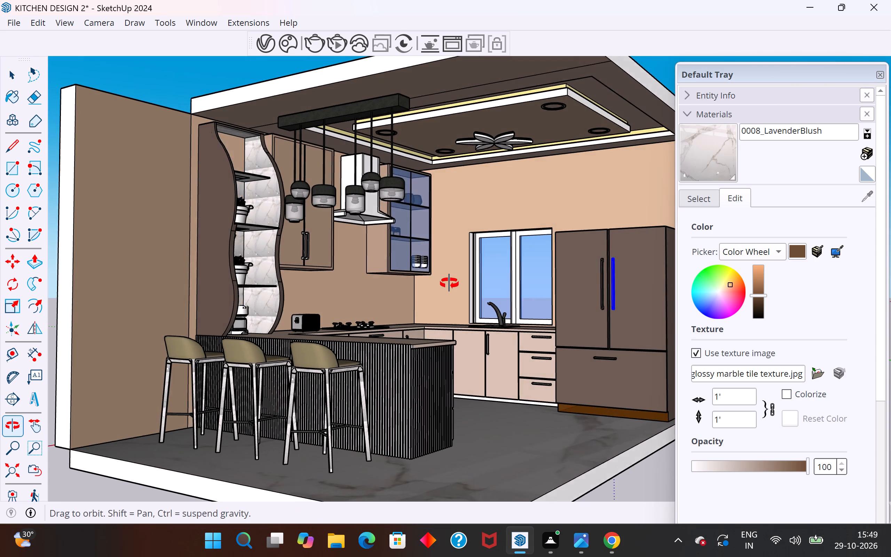
middle_drag(449, 283, 460, 274)
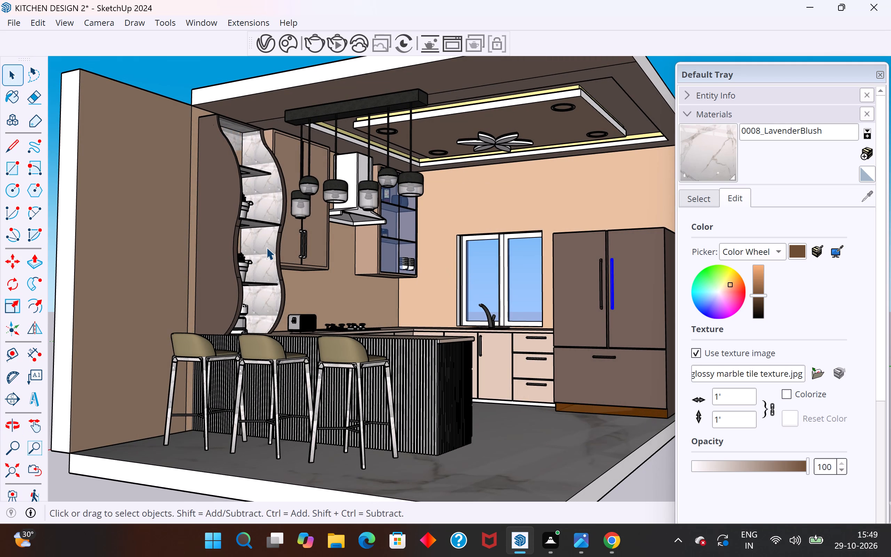
click(266, 247)
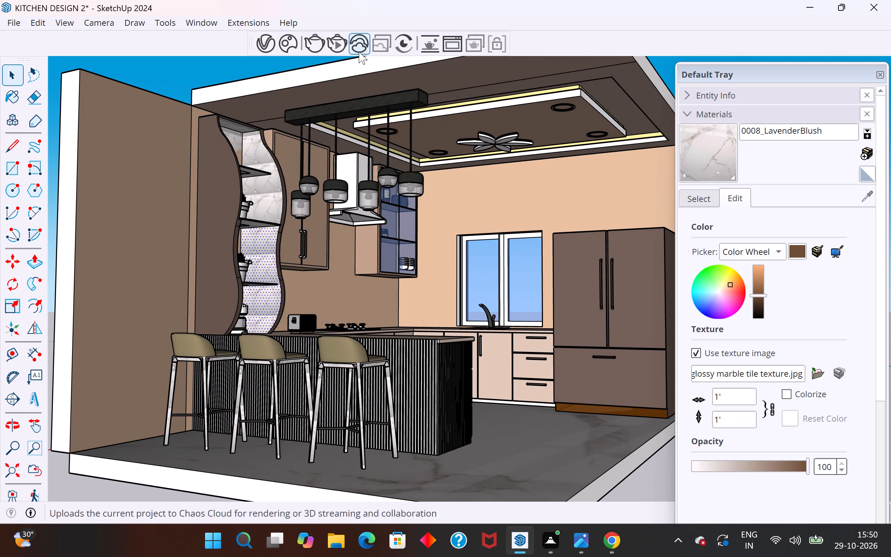
click(623, 45)
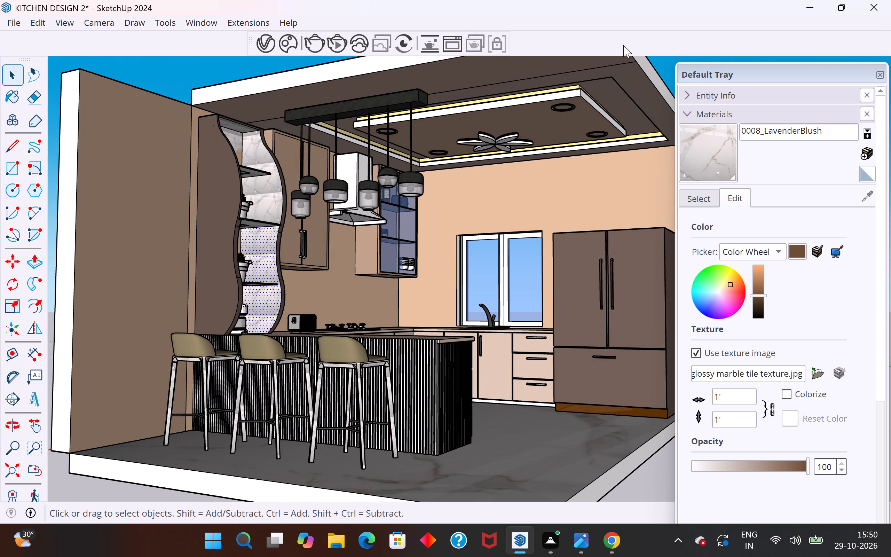
click(749, 40)
click(218, 65)
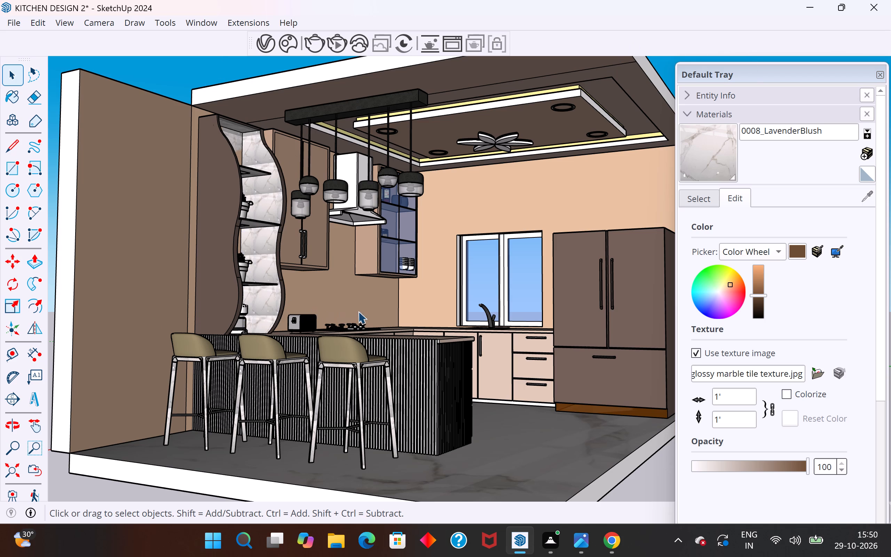
Close the Default Tray to clear space around the kitchen model.
middle_drag(512, 330, 443, 327)
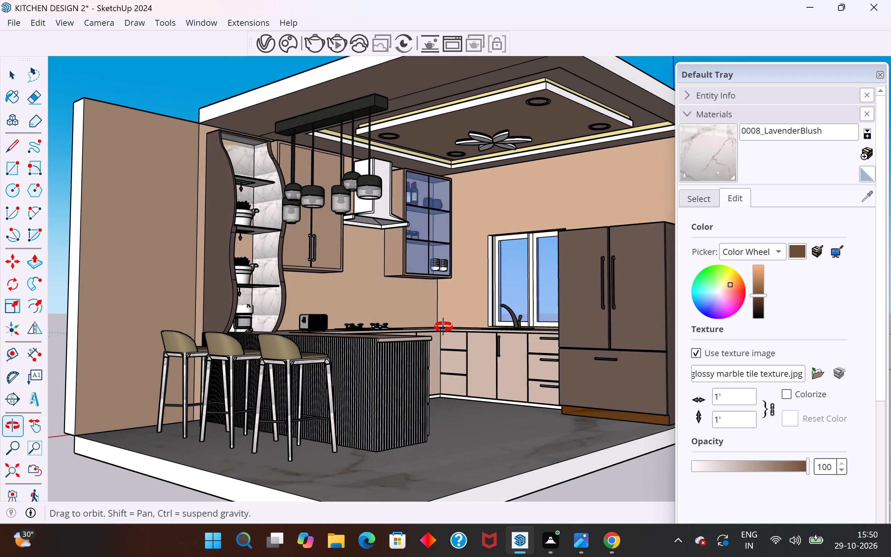
middle_drag(443, 327, 424, 341)
click(882, 76)
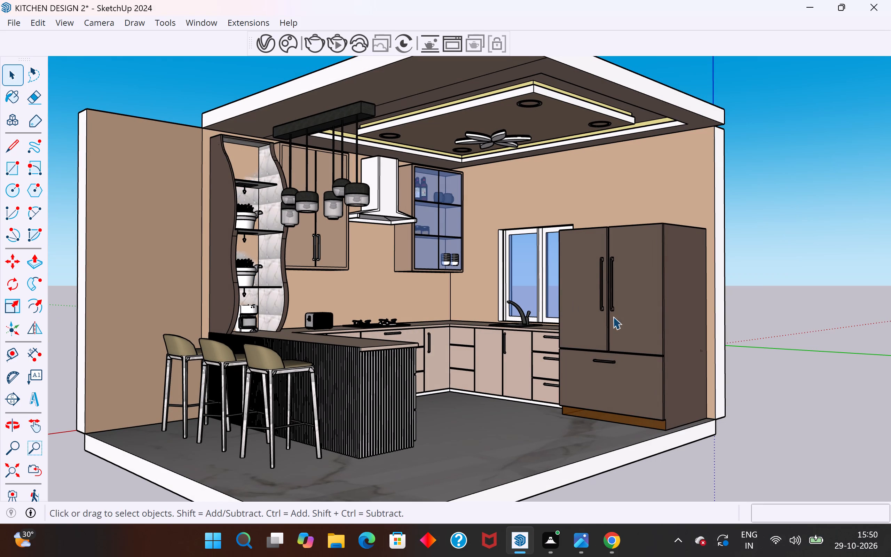
Start a V-Ray test render of the whole kitchen, seen from the open front corner with island and refrigerator in frame.
middle_drag(581, 332, 585, 320)
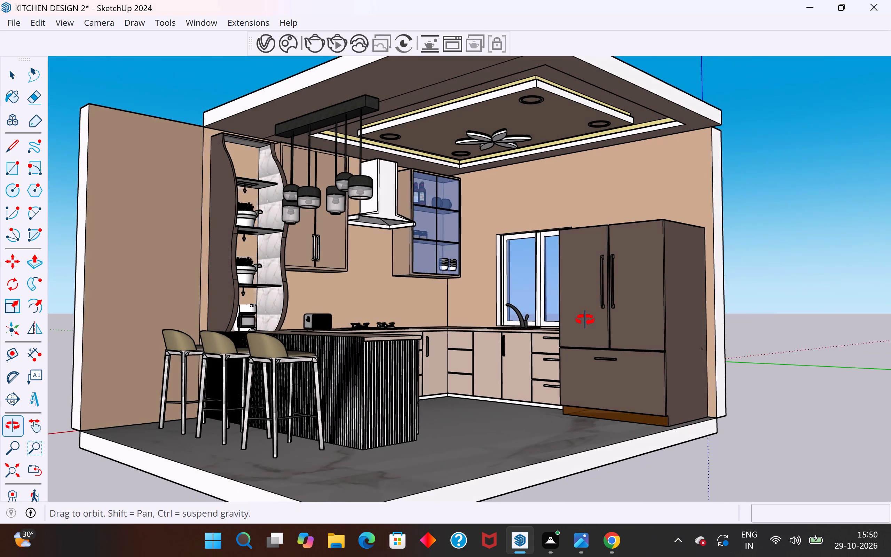
middle_drag(585, 320, 372, 348)
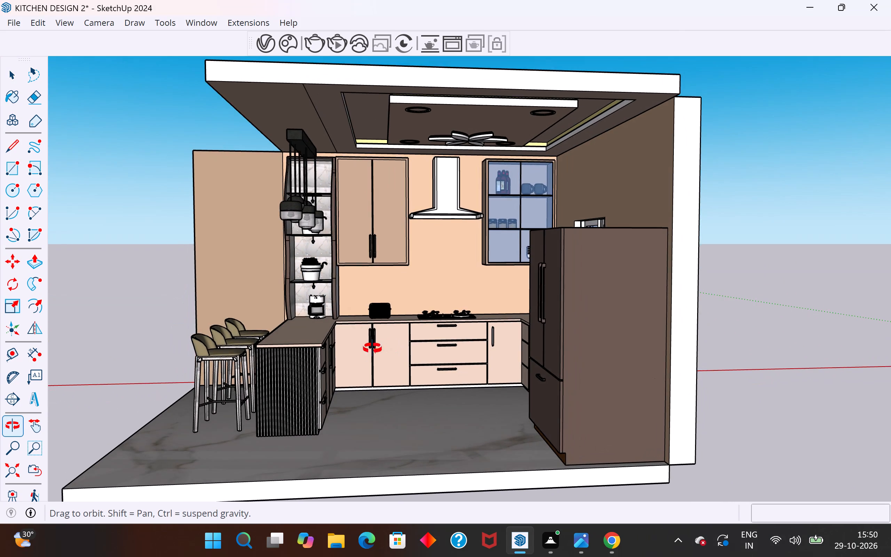
middle_drag(372, 348, 572, 335)
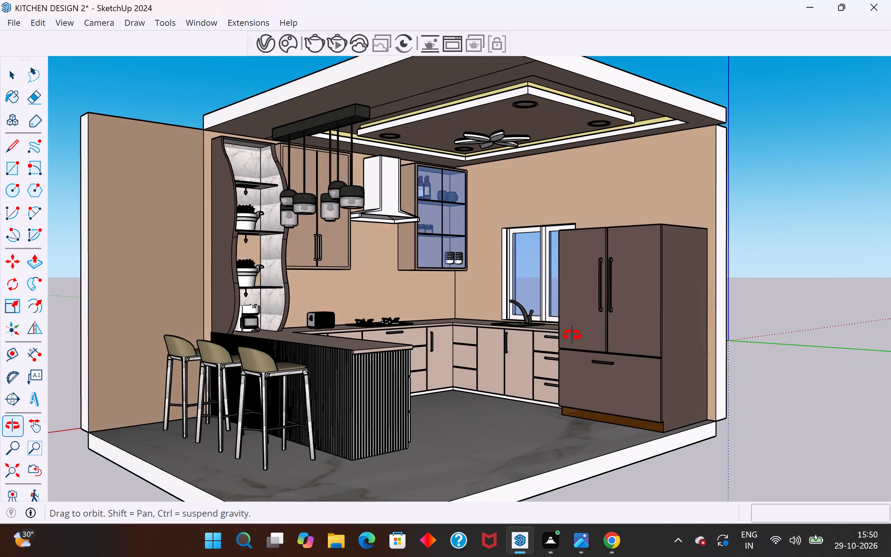
middle_drag(572, 335, 595, 343)
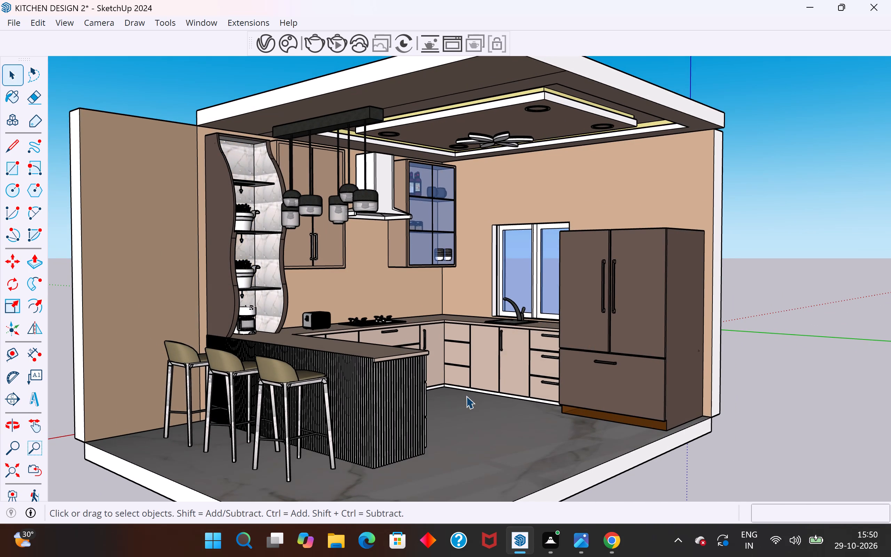
scroll(466, 396, up, 1)
middle_drag(466, 396, 463, 391)
scroll(467, 399, down, 1)
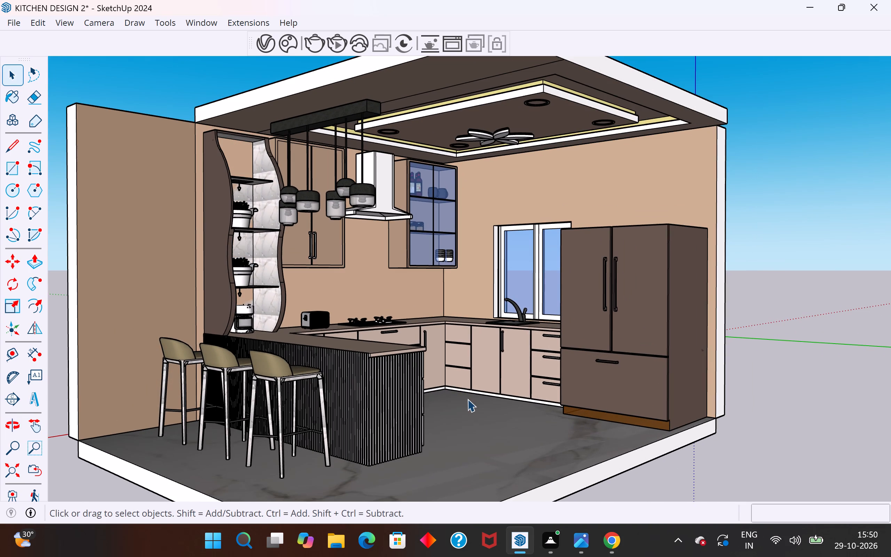
middle_drag(467, 399, 467, 396)
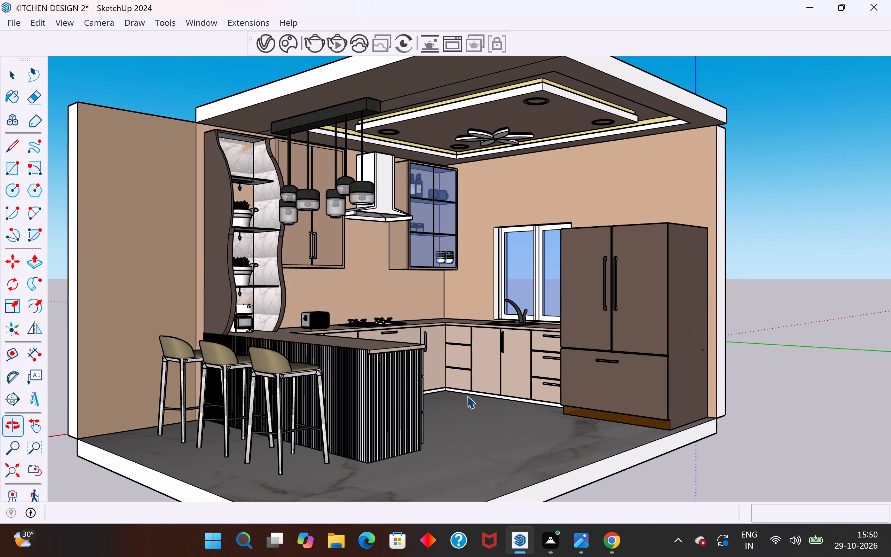
click(268, 48)
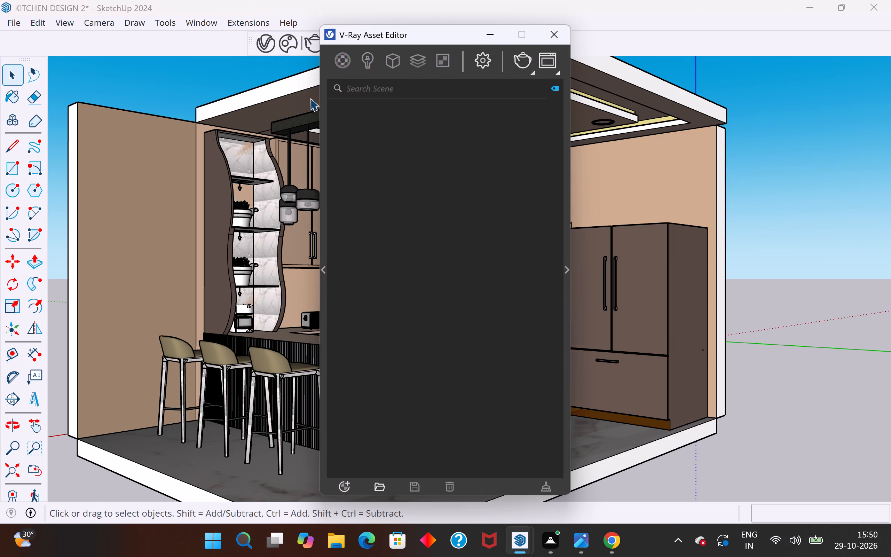
click(523, 61)
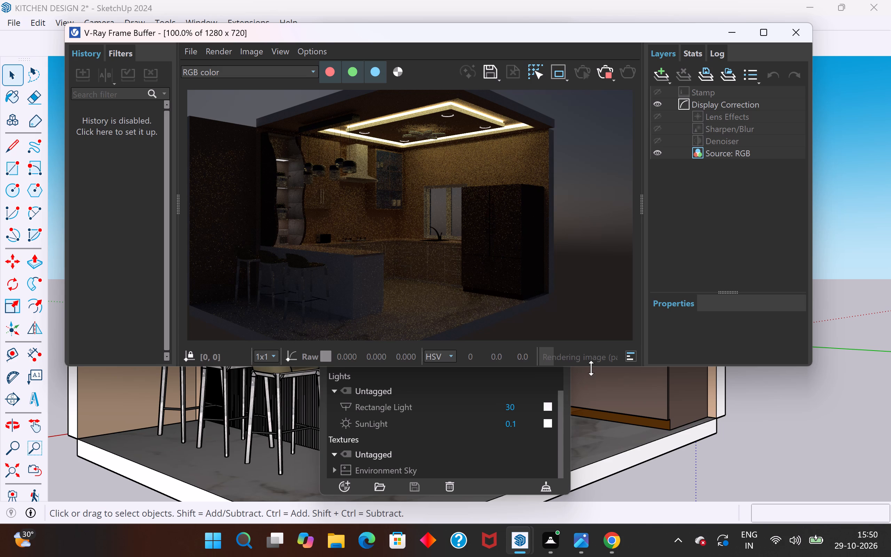
Examine the kitchen test render in an enlarged V-Ray Frame Buffer, and close the render and Asset Editor windows.
drag(592, 367, 600, 474)
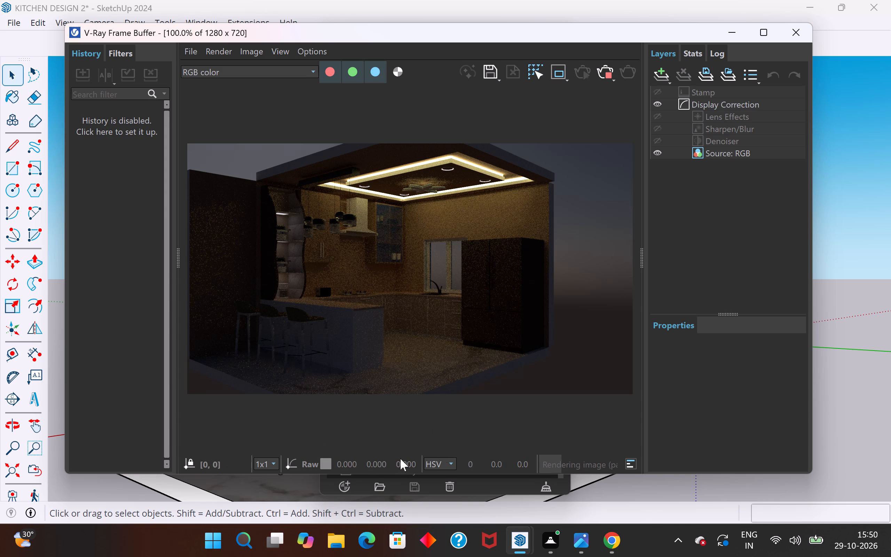
scroll(306, 303, up, 1)
scroll(410, 378, down, 3)
scroll(335, 282, up, 1)
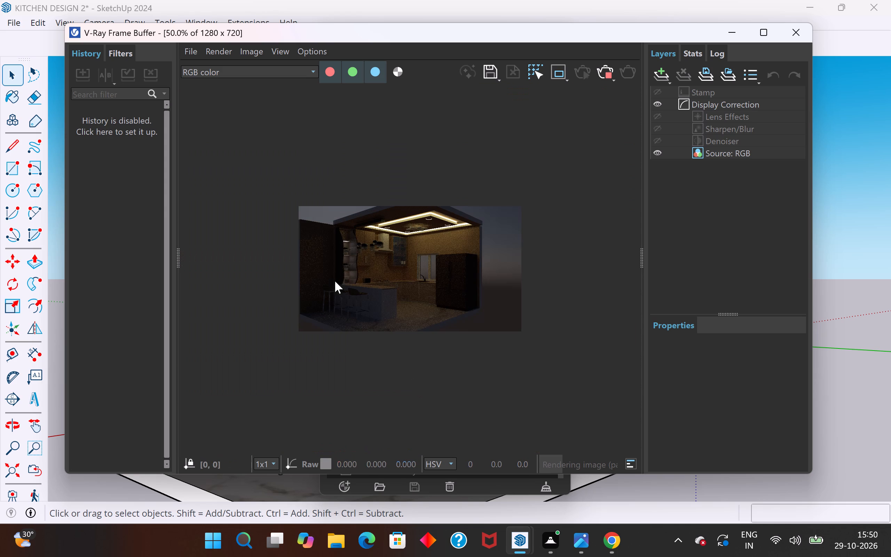
scroll(399, 255, up, 1)
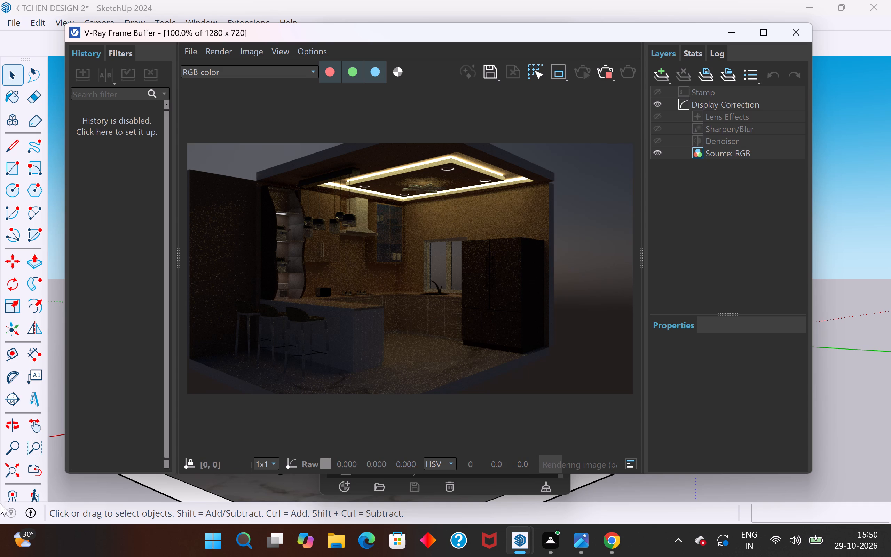
click(806, 38)
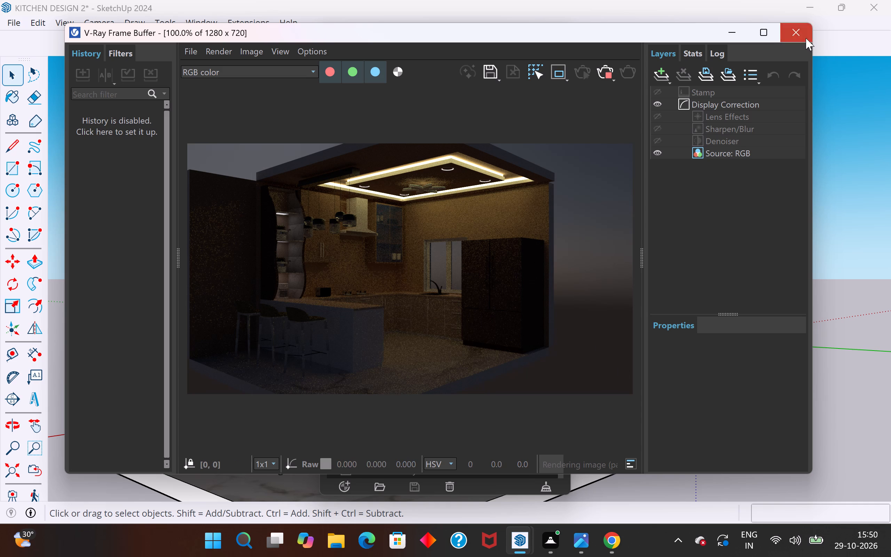
click(555, 36)
click(775, 278)
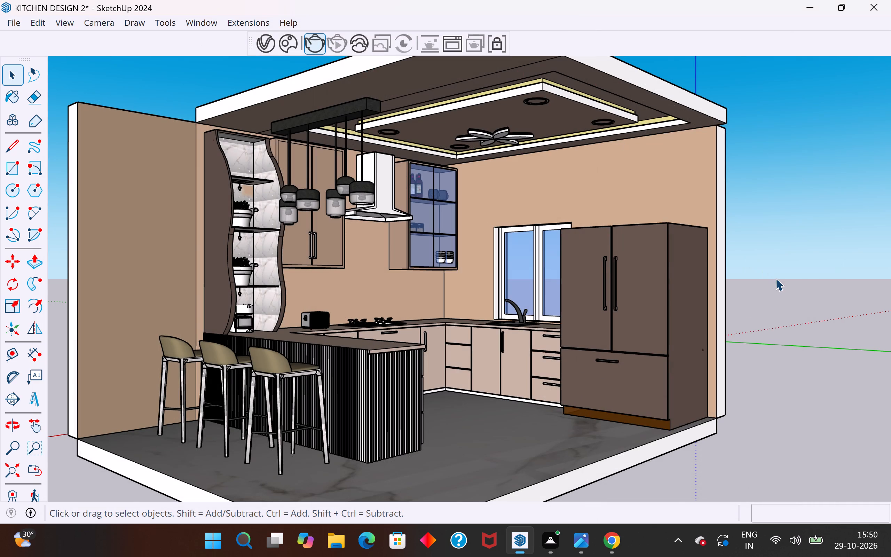
Examine the fluted island, bar stools, base cabinets, countertop and open shelving from close range inside the kitchen.
scroll(474, 401, up, 3)
middle_drag(491, 400, 281, 388)
scroll(480, 399, up, 1)
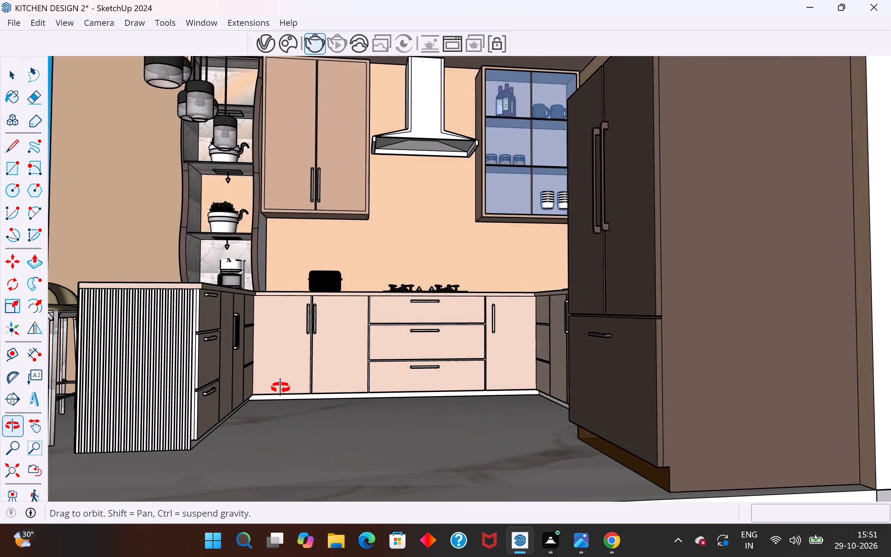
middle_drag(281, 388, 410, 374)
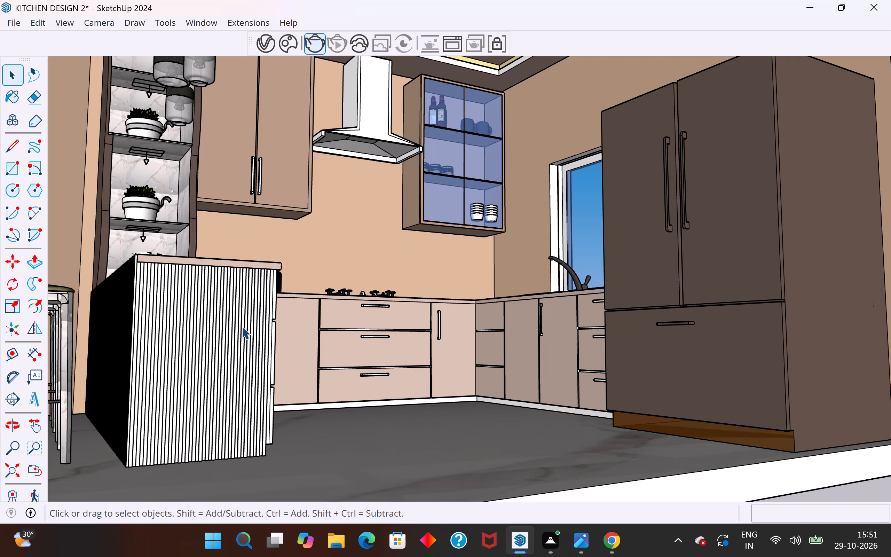
scroll(190, 280, up, 2)
middle_drag(198, 277, 372, 247)
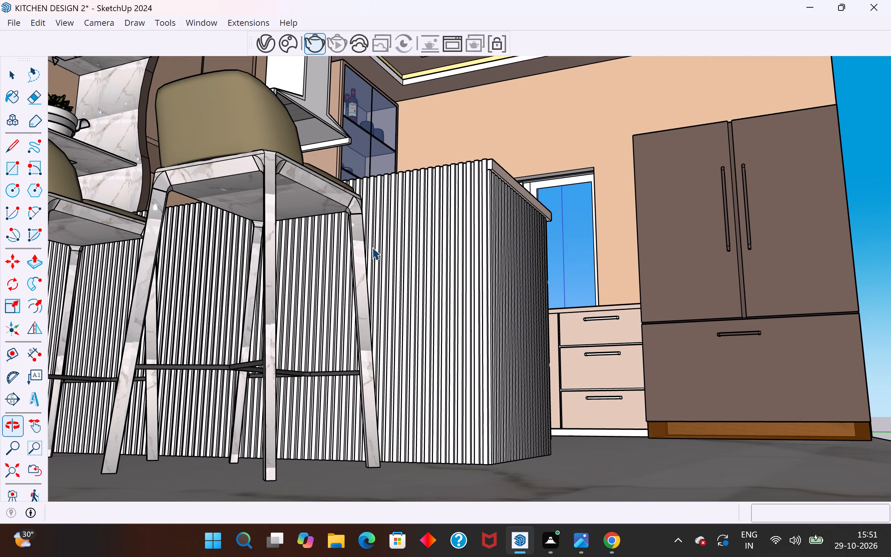
middle_drag(465, 420, 428, 436)
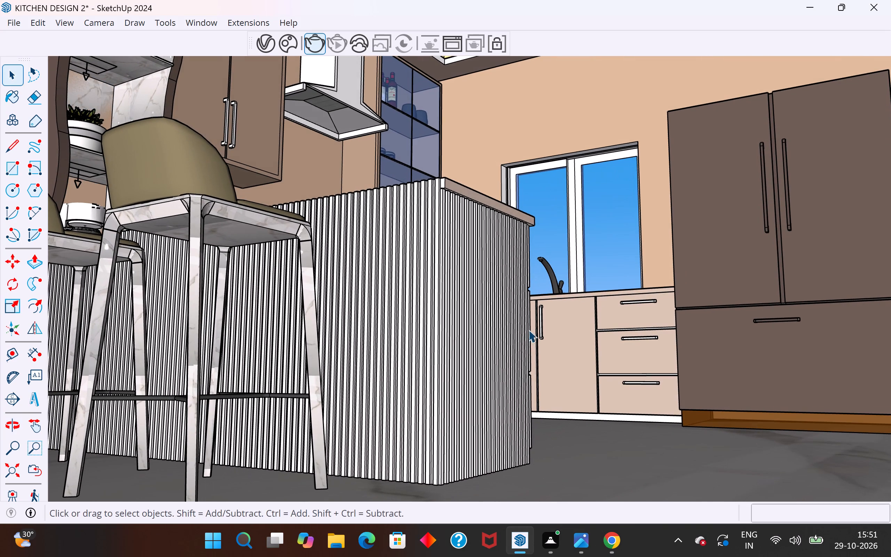
middle_drag(509, 332, 241, 419)
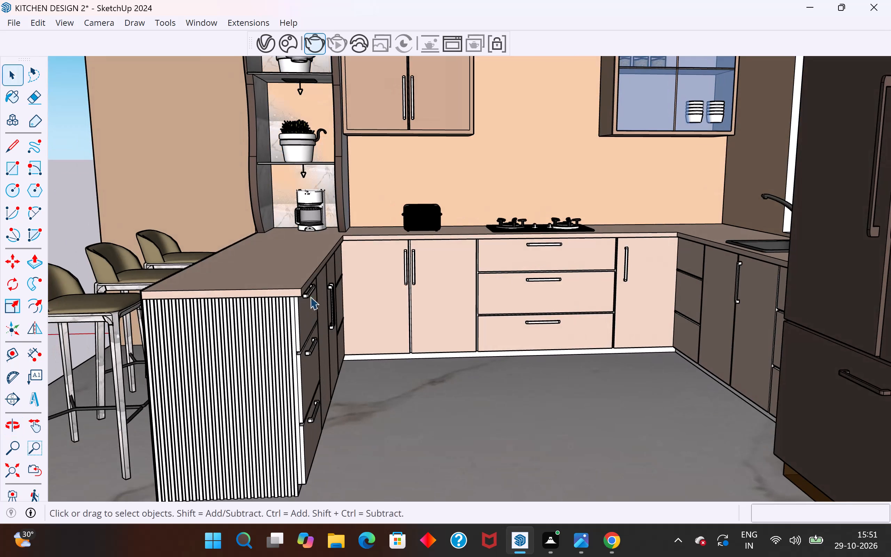
middle_drag(309, 295, 279, 206)
scroll(323, 230, up, 6)
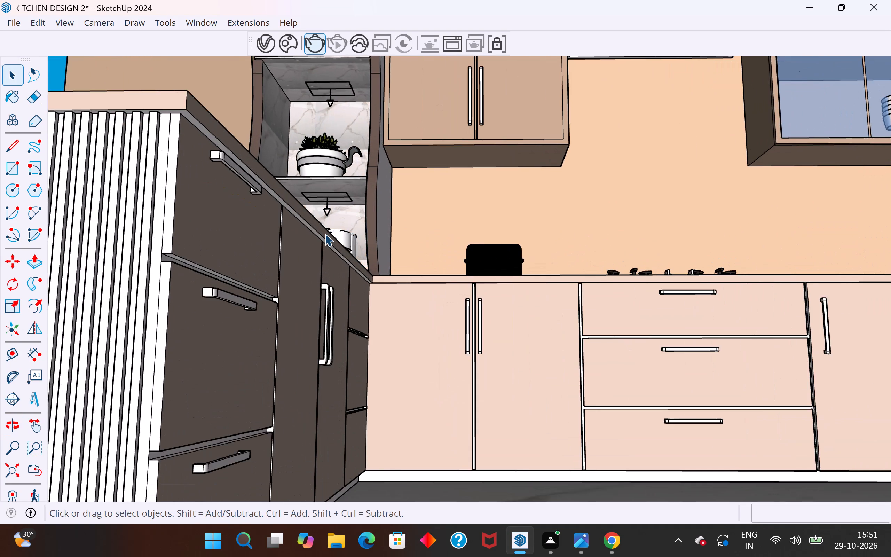
scroll(325, 234, down, 2)
middle_drag(338, 273, 365, 350)
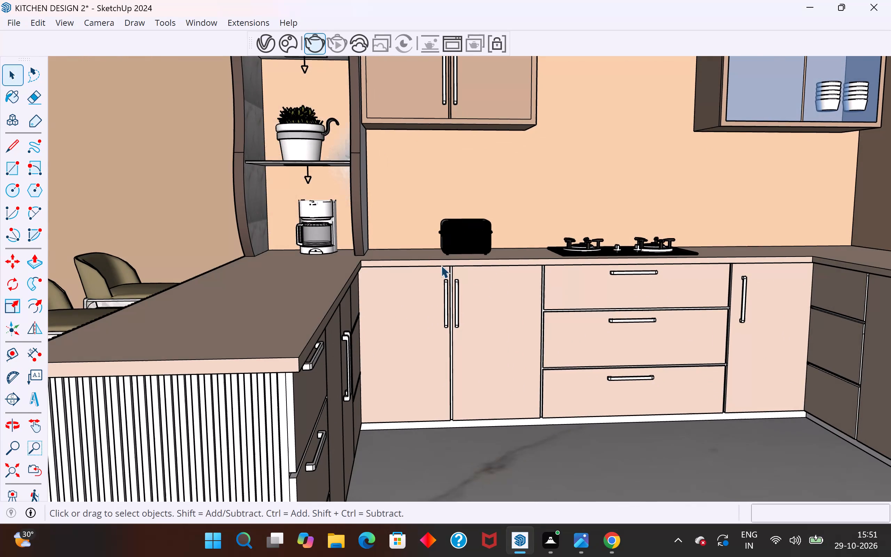
scroll(443, 264, down, 4)
middle_drag(452, 264, 502, 277)
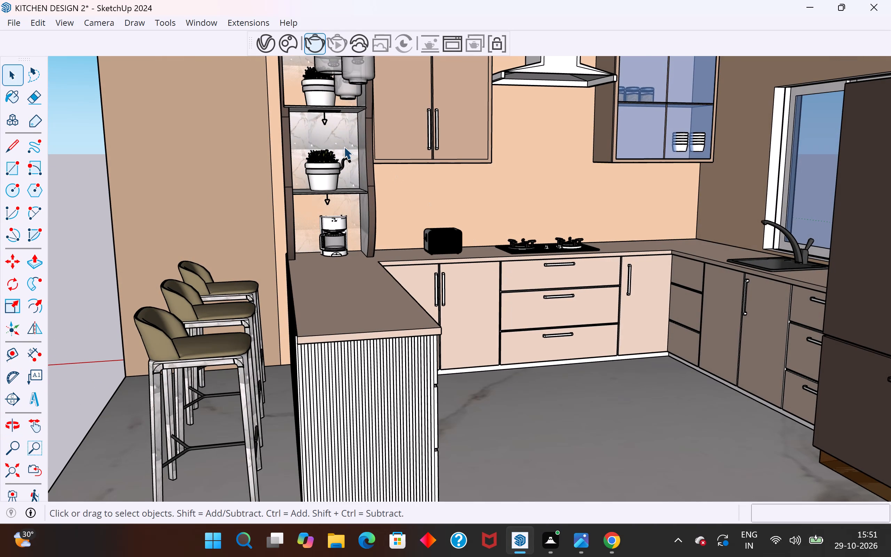
Bring up the V-Ray Lights tool set in the workspace.
right_click(701, 46)
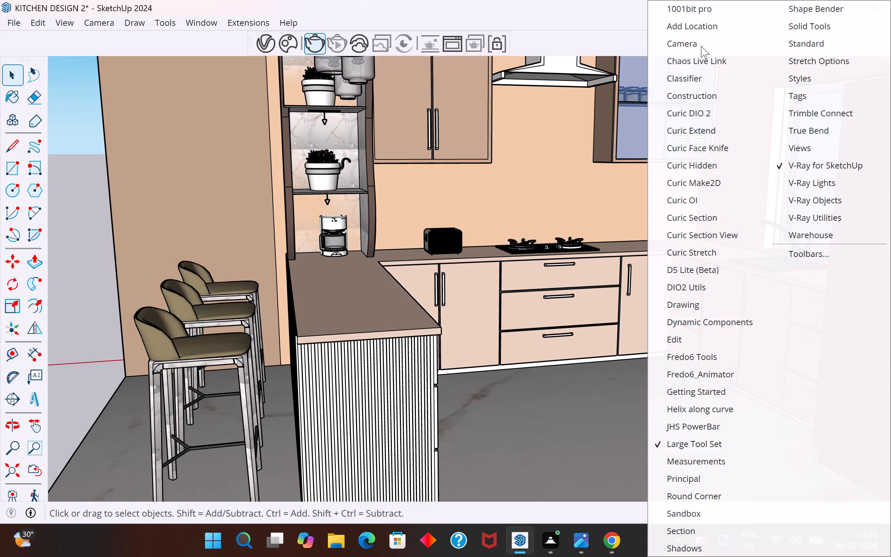
click(818, 183)
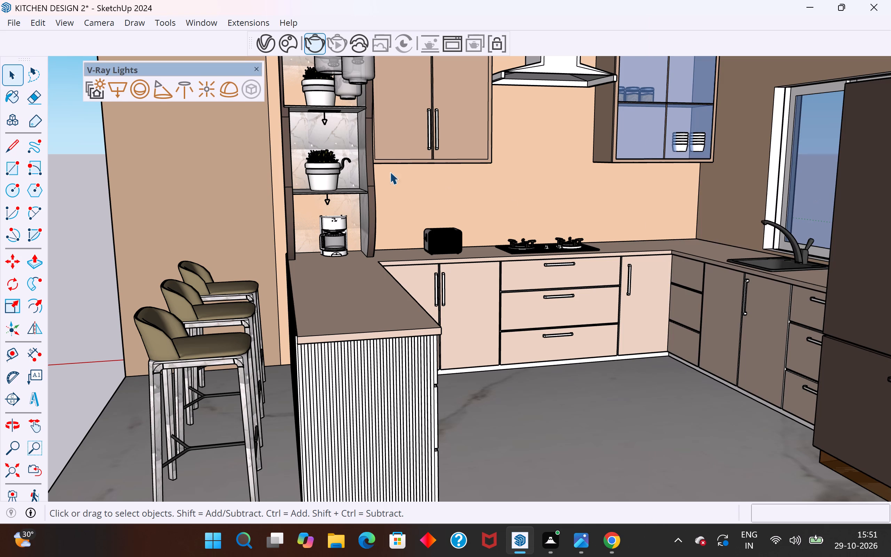
Place a V-Ray rectangle light as a long narrow strip on the underside of the two-door upper cabinet above the toaster.
click(116, 94)
scroll(330, 275, down, 2)
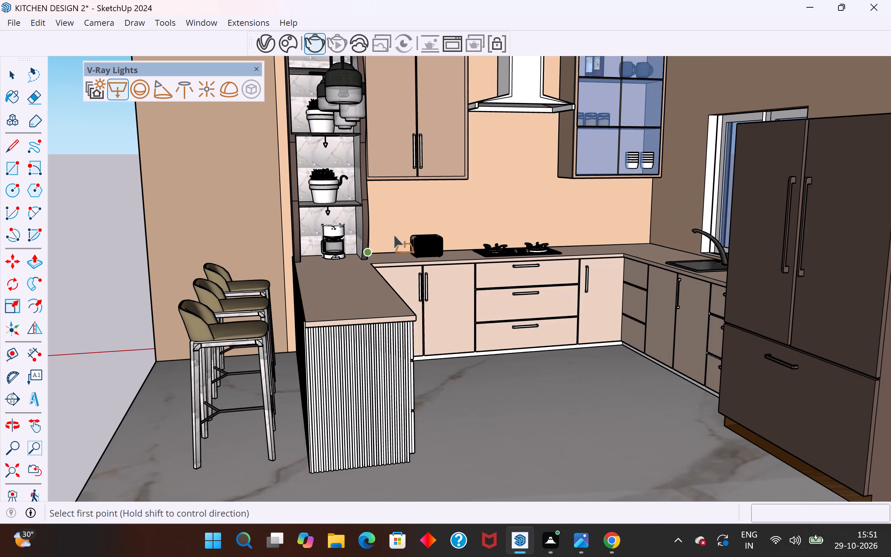
middle_drag(413, 213, 357, 125)
scroll(443, 249, up, 7)
scroll(423, 190, up, 2)
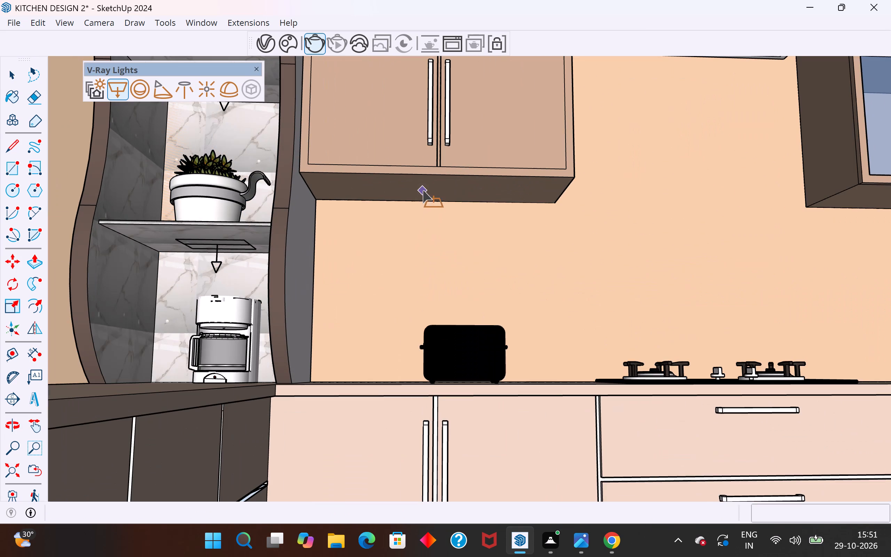
click(348, 185)
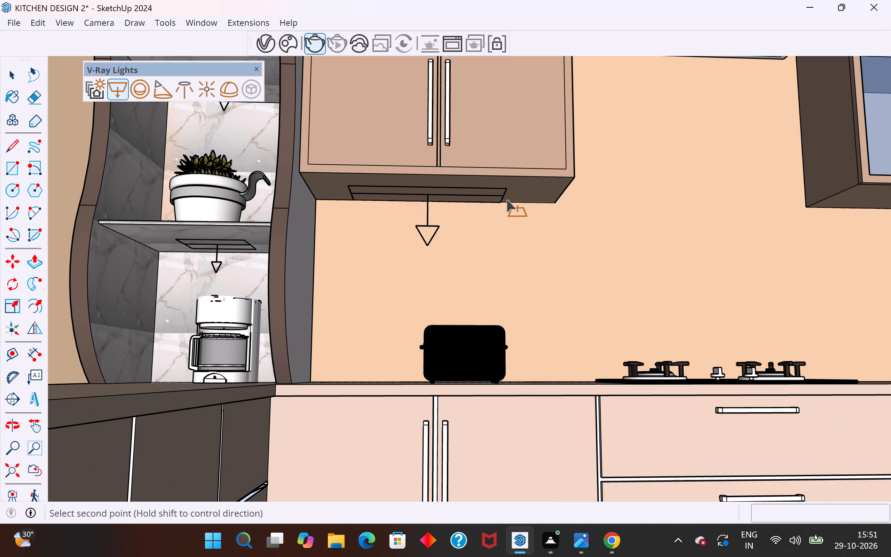
click(523, 194)
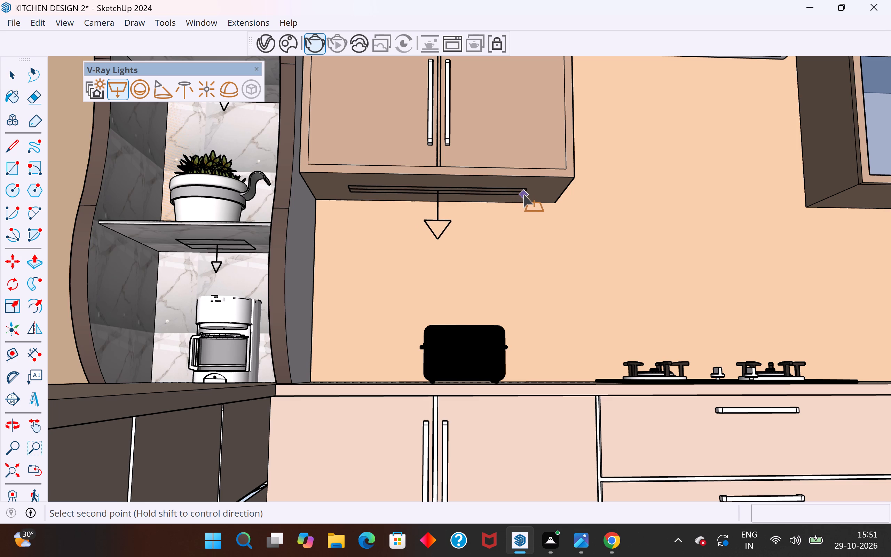
Copy the under-cabinet rectangle light about 6' 5" across to the underside of the glass-door upper cabinet.
click(12, 76)
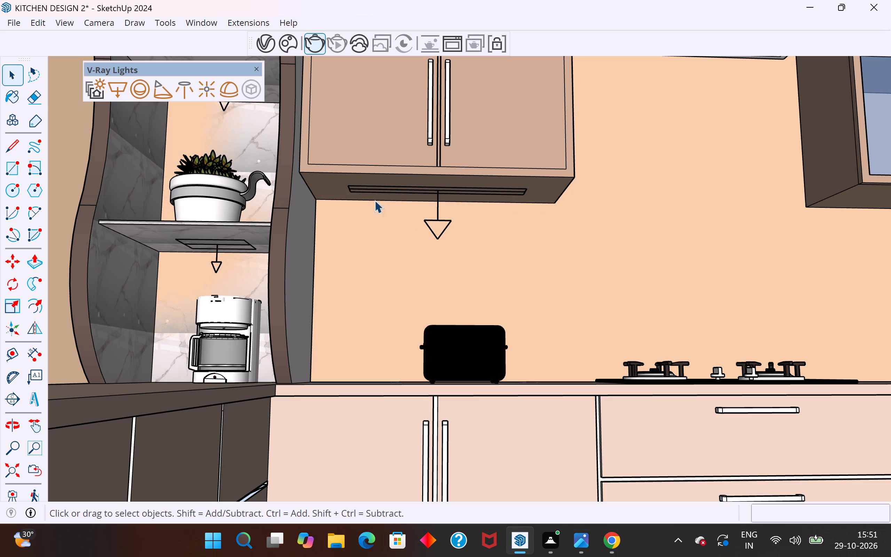
click(441, 220)
key(m)
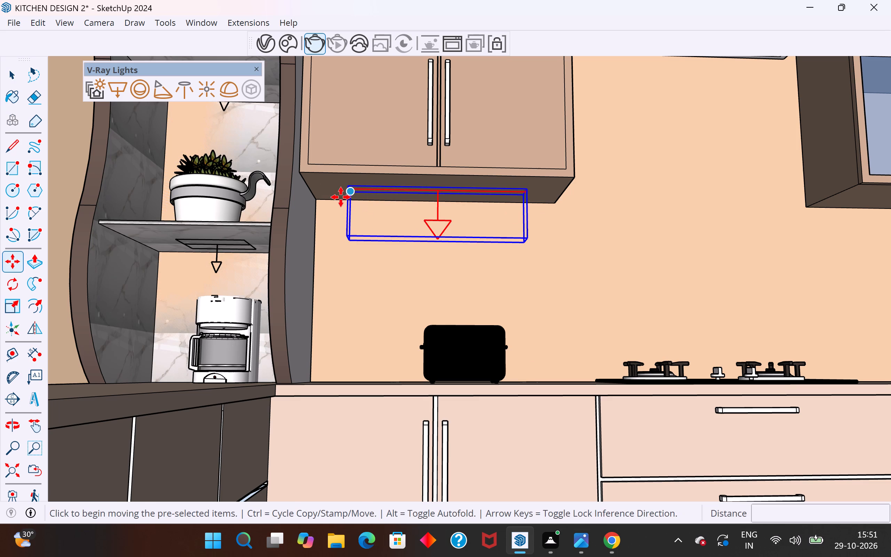
scroll(353, 187, up, 8)
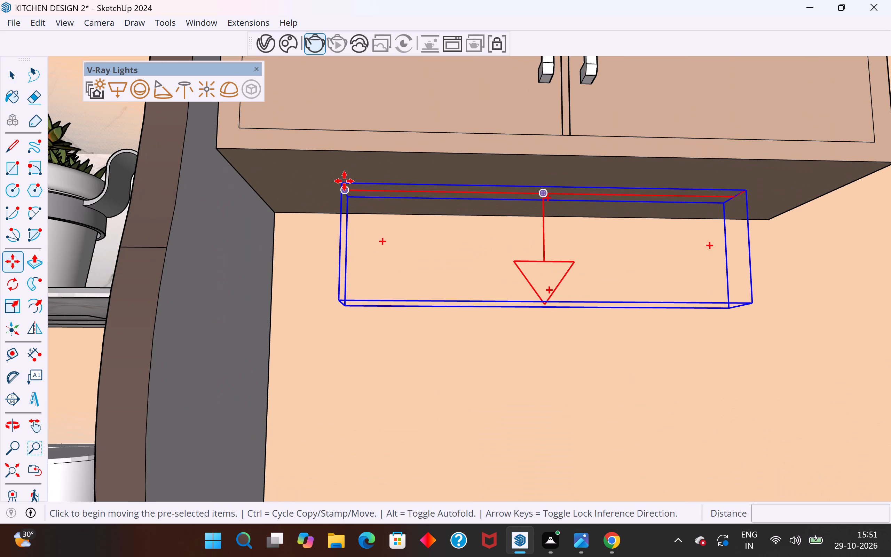
ctrl+click(344, 181)
scroll(344, 181, down, 14)
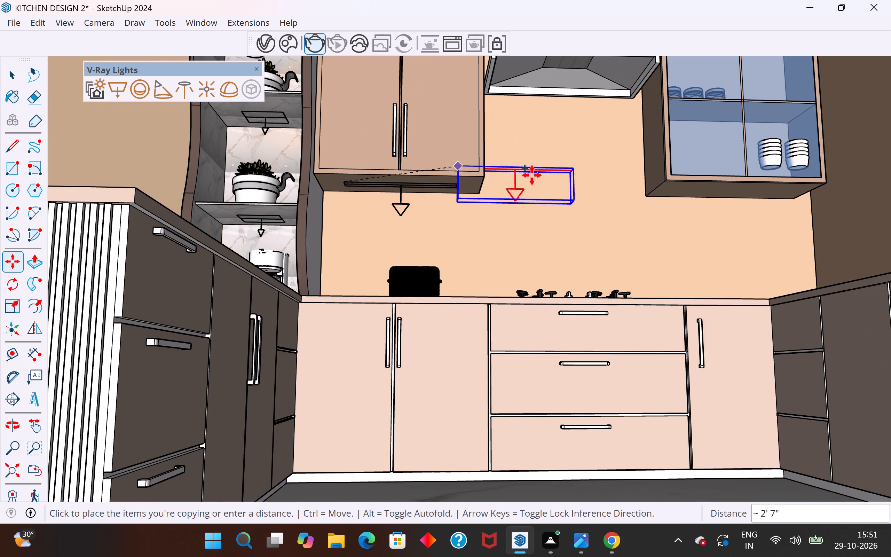
scroll(694, 190, up, 7)
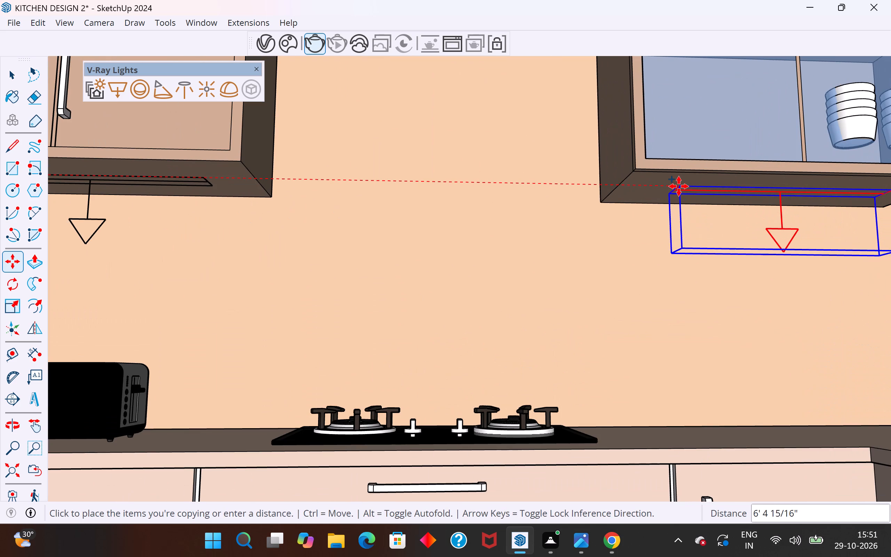
click(677, 186)
click(19, 78)
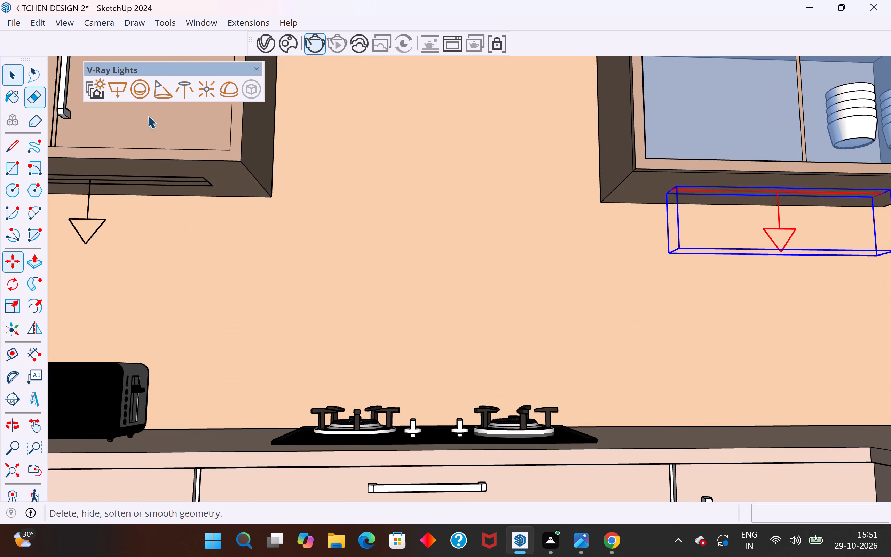
Select the toe-kick face beneath the sink-side base cabinets.
scroll(378, 237, down, 11)
middle_drag(391, 272, 410, 344)
scroll(413, 375, down, 5)
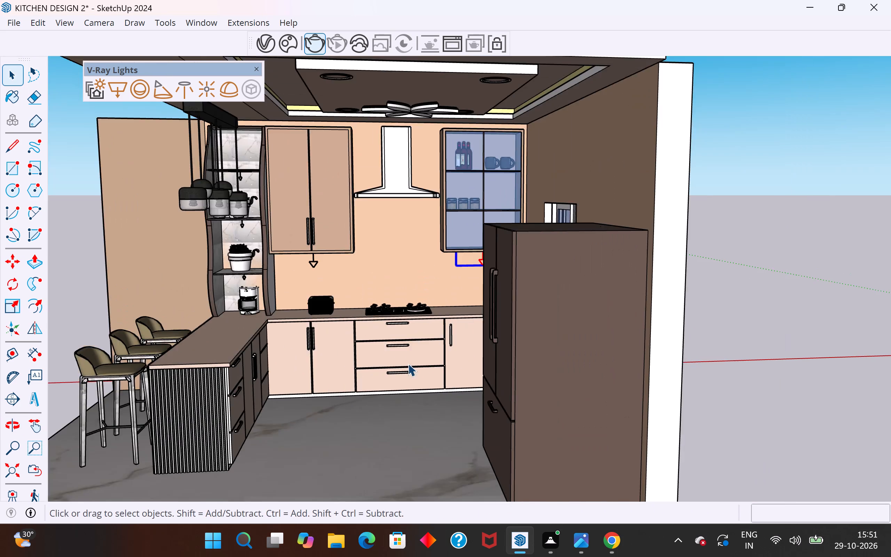
middle_drag(415, 372, 621, 362)
scroll(575, 401, up, 15)
click(559, 433)
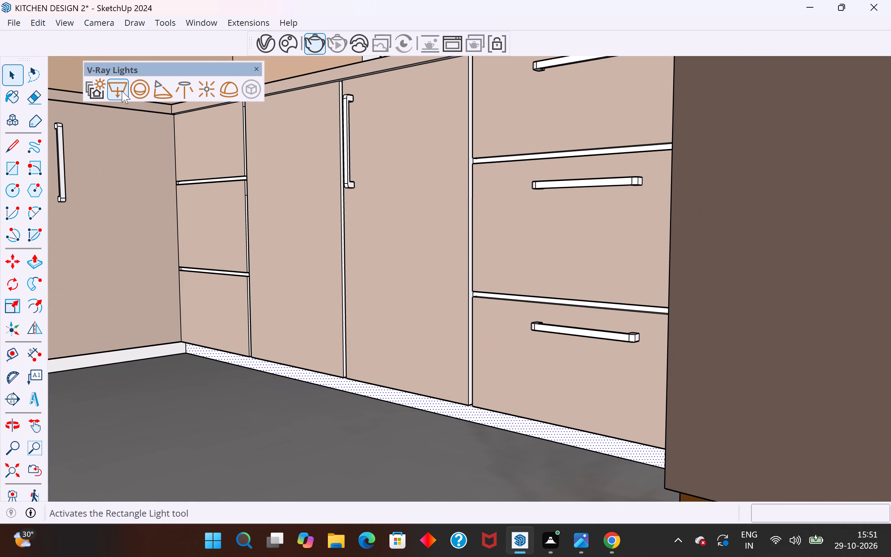
Open the V-Ray Asset Editor and look through the scene's lists of materials and lights.
click(271, 50)
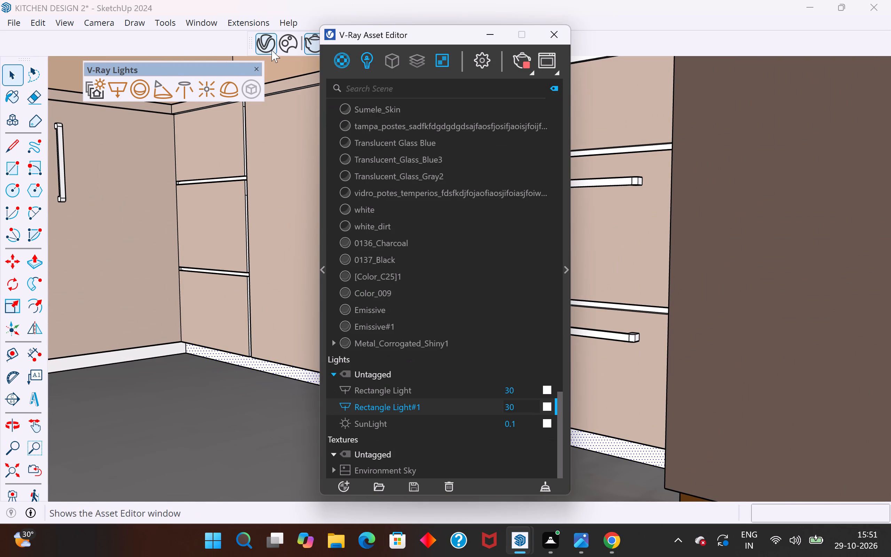
scroll(405, 414, down, 5)
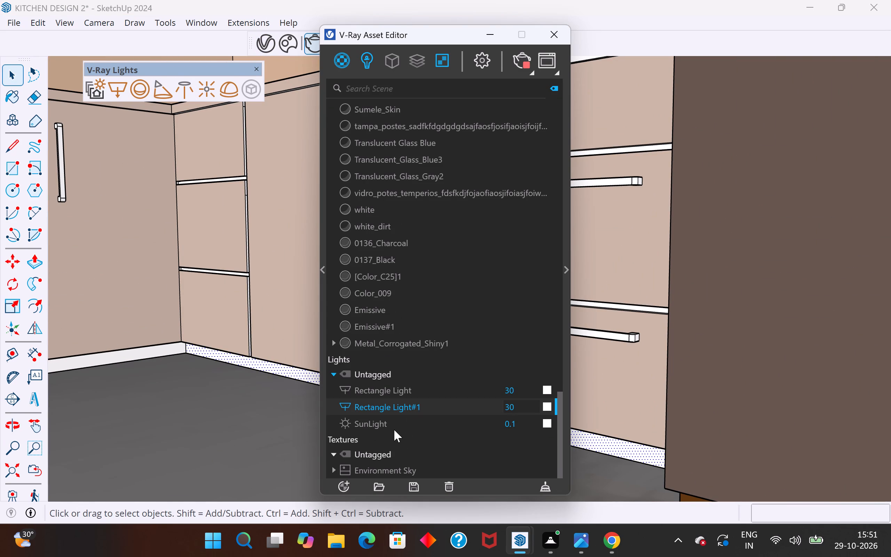
scroll(394, 430, down, 4)
drag(435, 35, 518, 0)
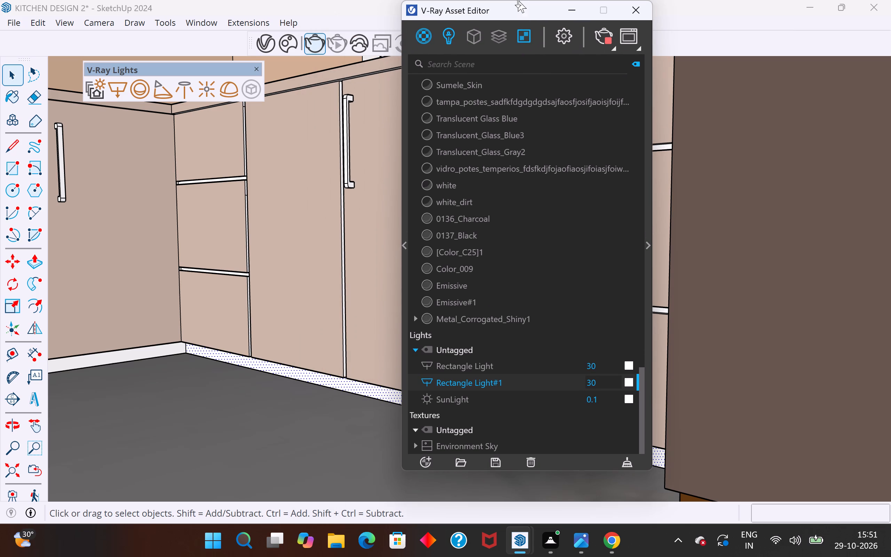
scroll(487, 385, down, 3)
scroll(487, 385, up, 17)
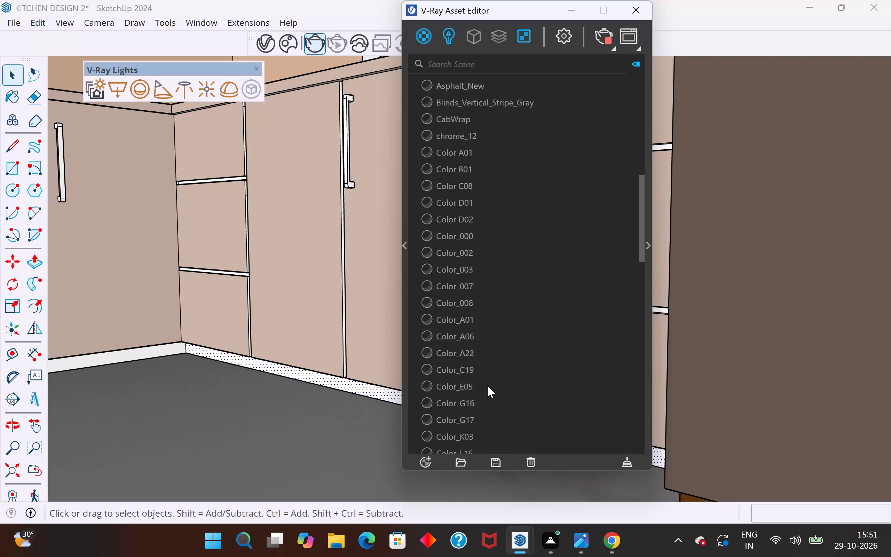
scroll(487, 385, up, 11)
scroll(448, 351, down, 17)
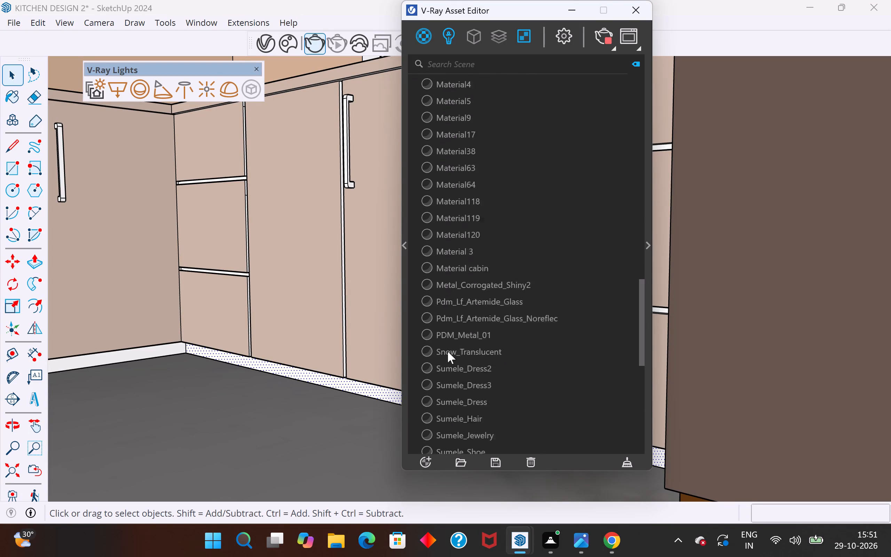
scroll(448, 351, down, 8)
scroll(446, 415, down, 4)
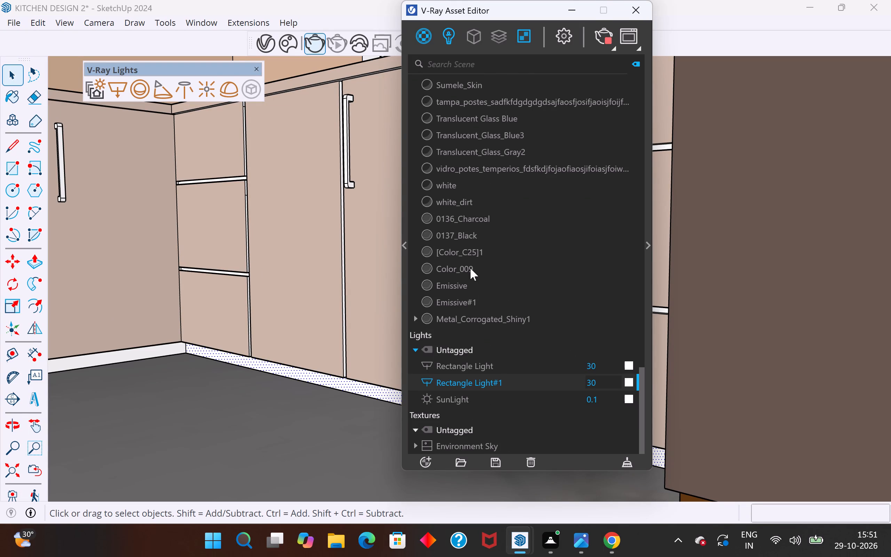
scroll(462, 414, down, 3)
scroll(462, 414, up, 3)
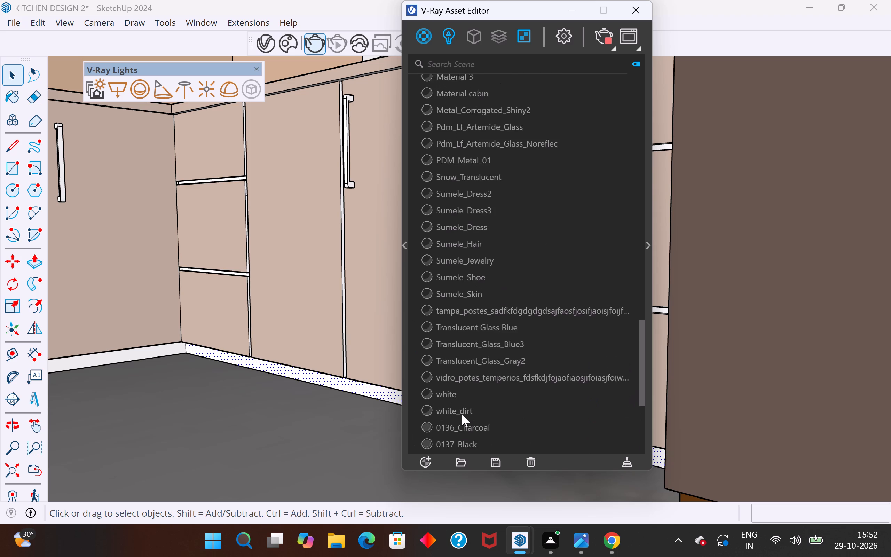
scroll(462, 414, up, 14)
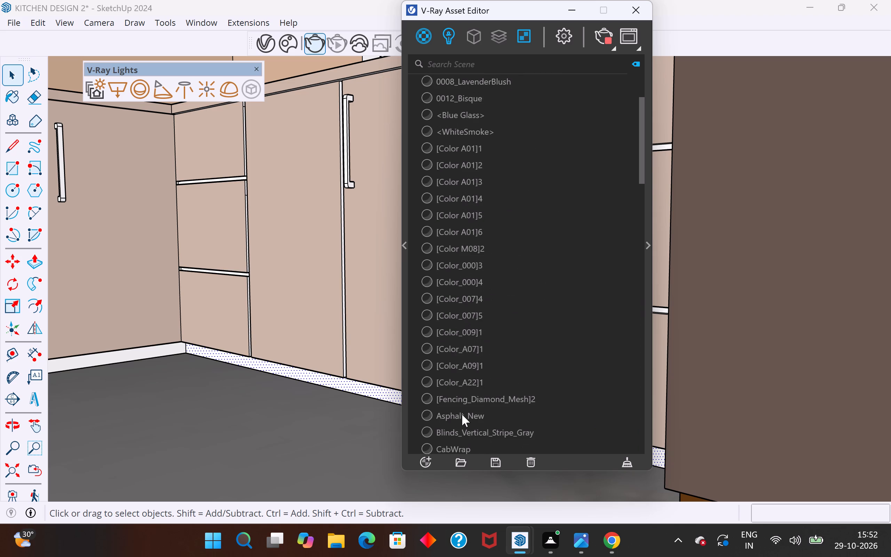
scroll(462, 414, up, 3)
scroll(468, 354, up, 3)
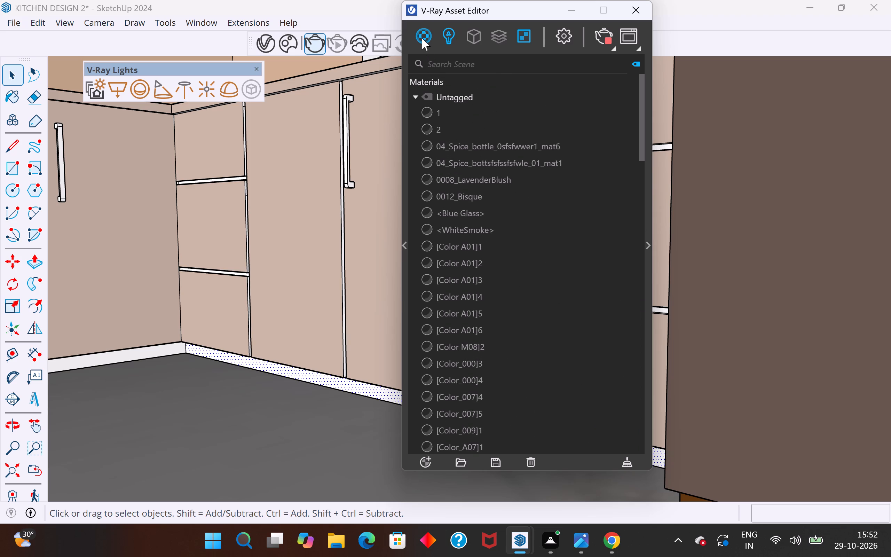
Create a new V-Ray emissive material and set its intensity to 5.4.
right_click(422, 38)
click(463, 76)
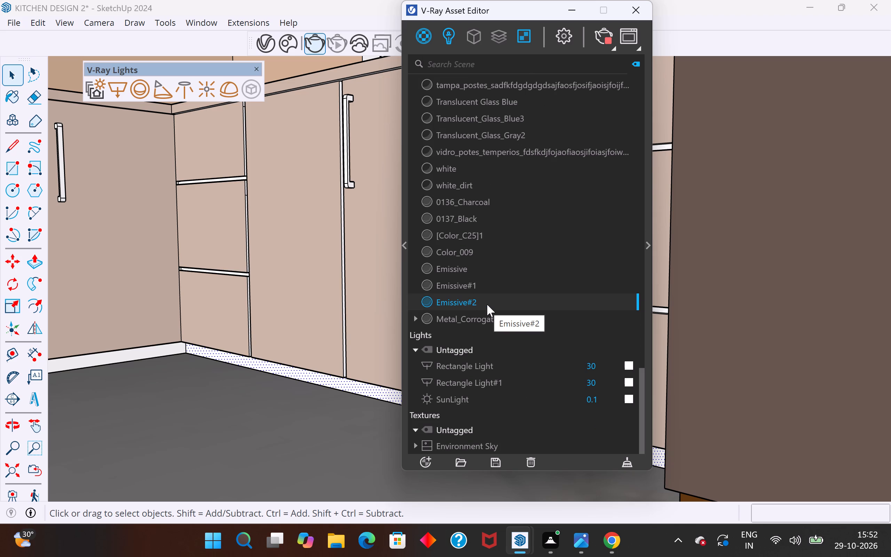
click(648, 244)
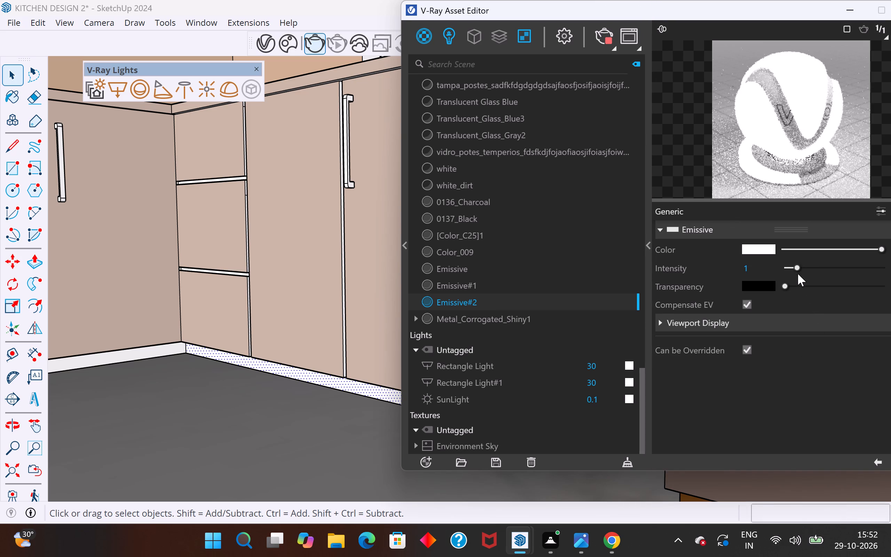
drag(800, 268, 839, 269)
Apply the new emissive material to the selected sink-side toe kick and to the toe kick under the hob-wall cabinets.
right_click(528, 296)
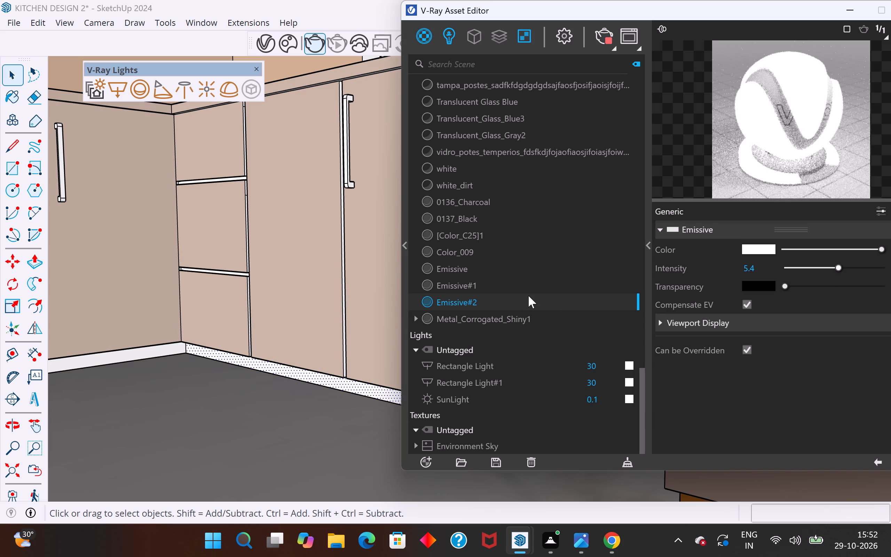
click(575, 138)
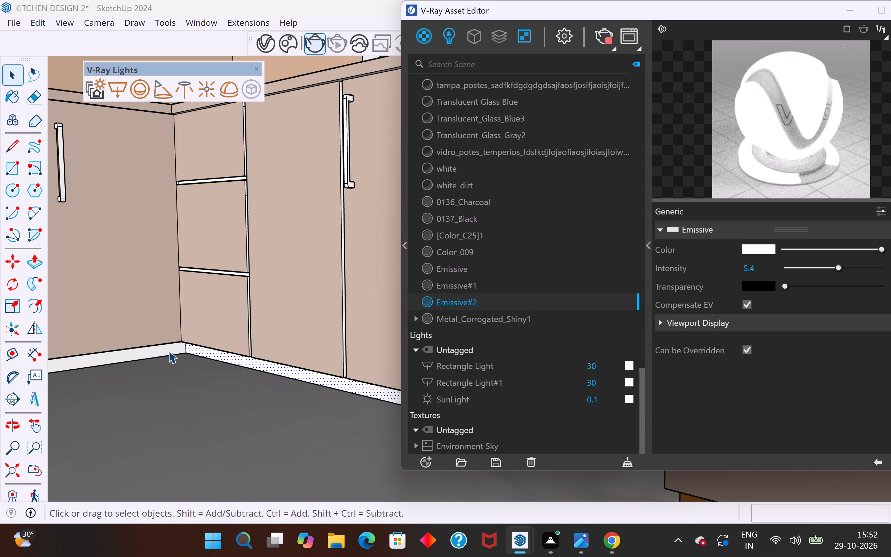
click(168, 350)
right_click(486, 298)
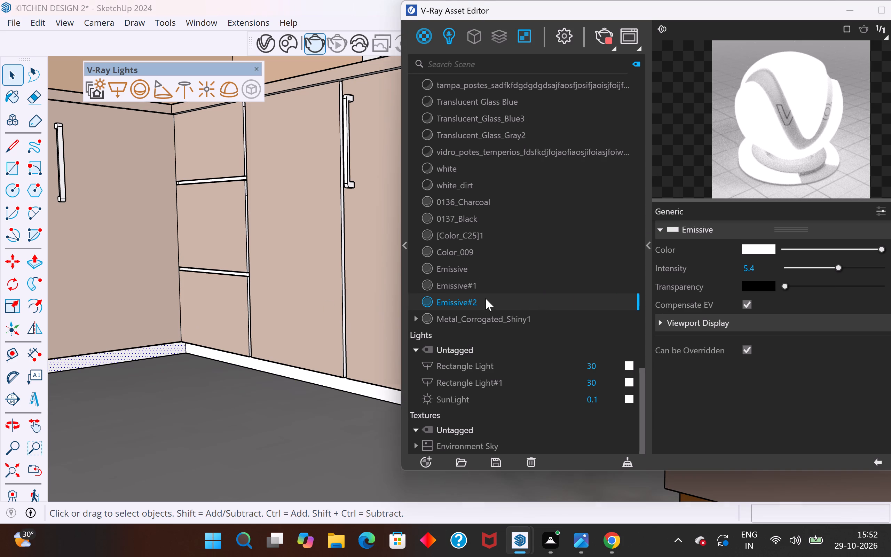
click(535, 140)
Apply the new emissive material to the toe-kick face beneath the island's drawers and cabinets, on the side facing the kitchen.
scroll(679, 296, down, 4)
scroll(298, 308, down, 16)
middle_drag(270, 314, 245, 320)
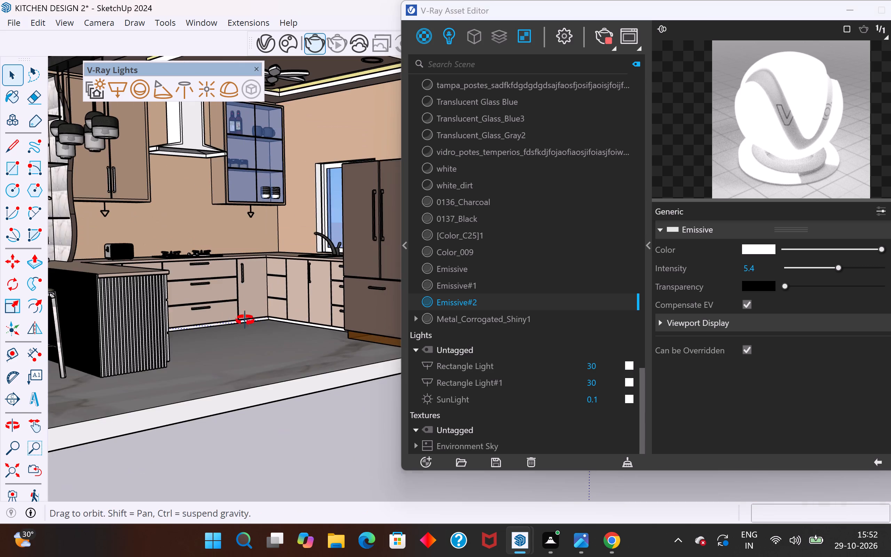
middle_drag(245, 320, 27, 337)
scroll(265, 323, up, 20)
scroll(265, 323, up, 5)
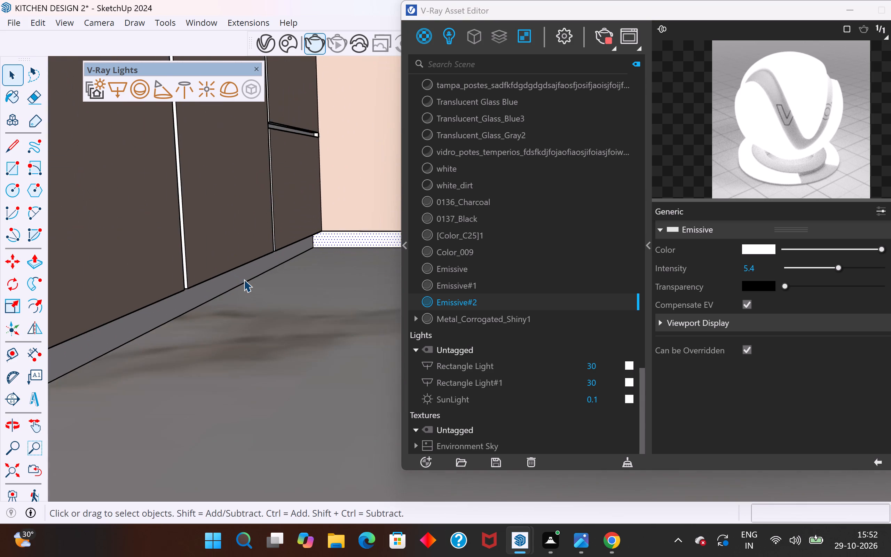
scroll(244, 279, up, 2)
click(245, 275)
right_click(502, 306)
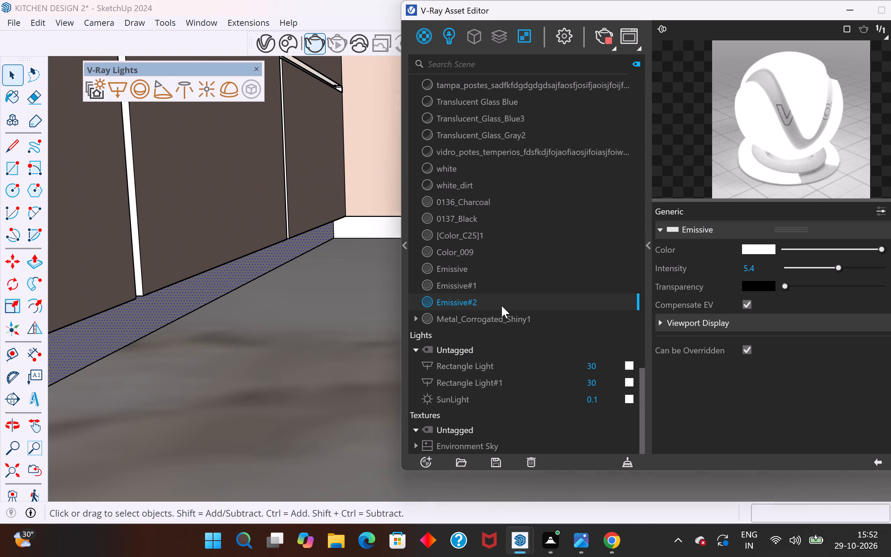
click(570, 156)
Apply the Emissive#2 material to the narrow strip beneath the island countertop, above the drawers on the kitchen side.
scroll(514, 297, down, 11)
scroll(341, 387, down, 20)
scroll(341, 387, down, 6)
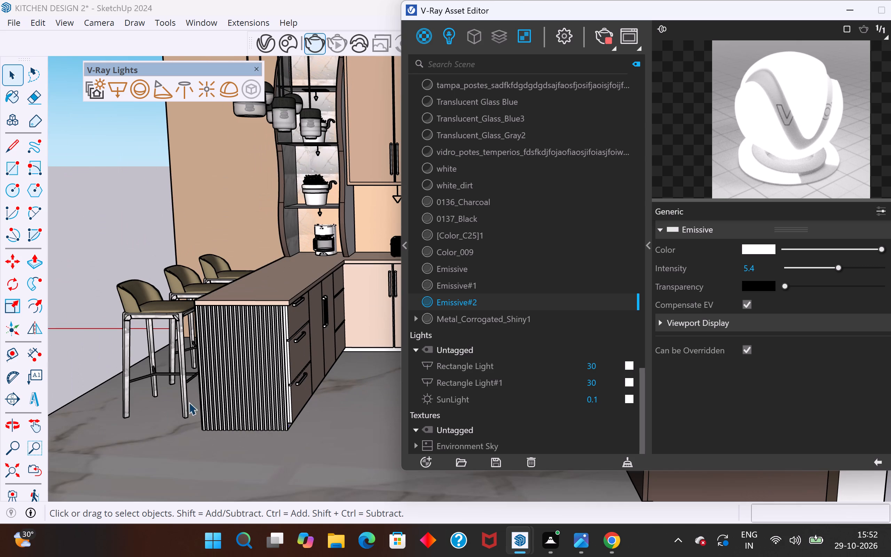
click(88, 256)
middle_drag(142, 301, 284, 302)
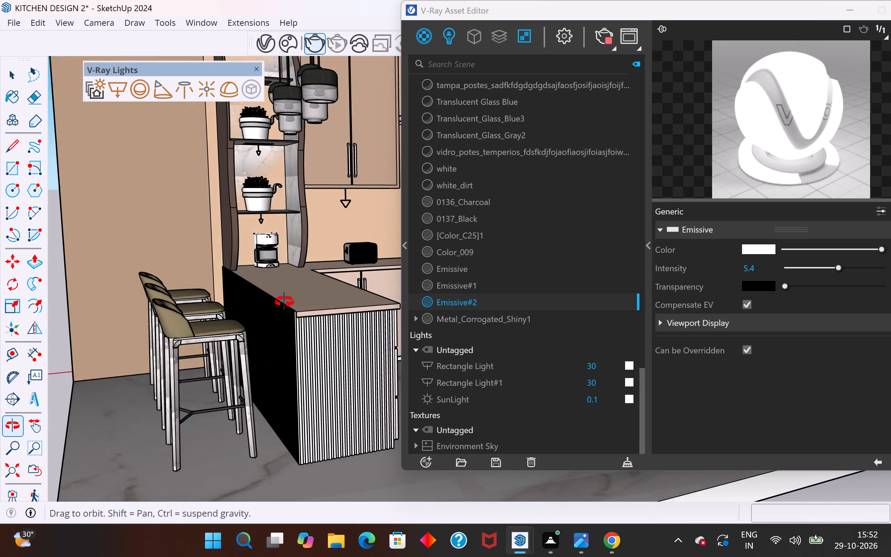
middle_drag(284, 302, 270, 311)
scroll(161, 308, down, 11)
middle_drag(286, 309, 25, 245)
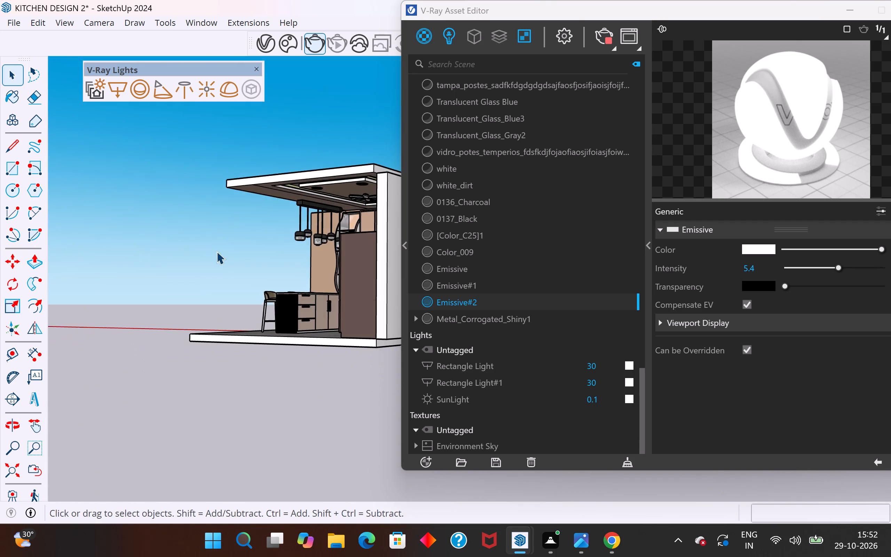
scroll(218, 252, up, 14)
middle_drag(374, 302, 383, 199)
middle_drag(383, 199, 396, 260)
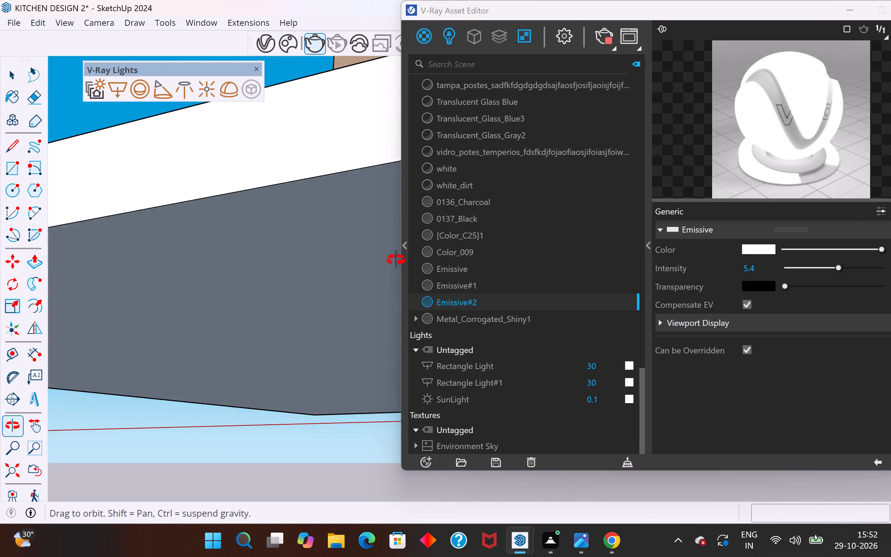
middle_drag(396, 260, 401, 282)
scroll(242, 436, down, 6)
scroll(278, 278, up, 13)
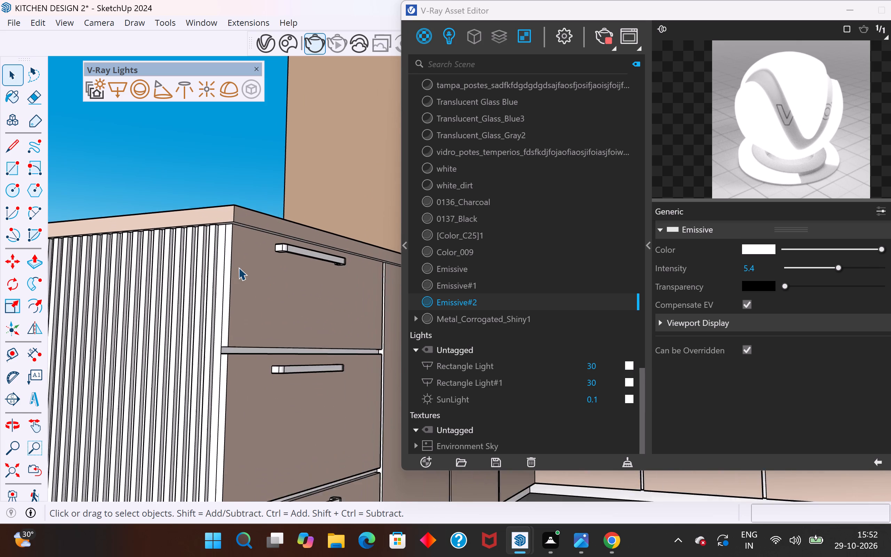
scroll(238, 267, up, 3)
middle_drag(250, 248, 251, 198)
scroll(259, 180, up, 7)
click(254, 176)
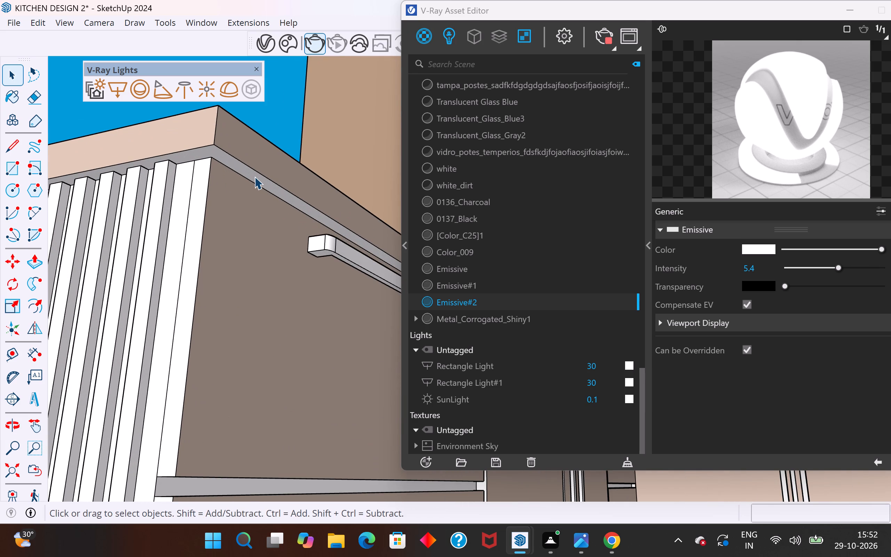
right_click(489, 299)
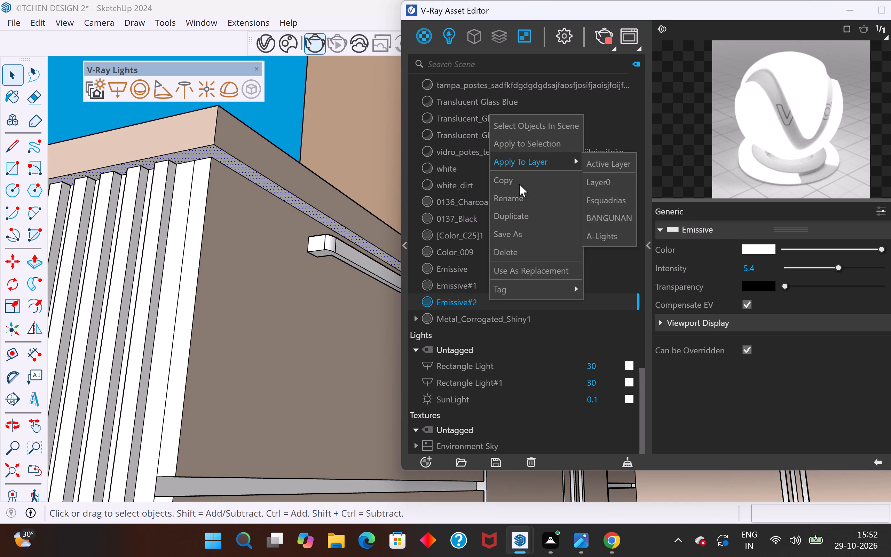
click(547, 149)
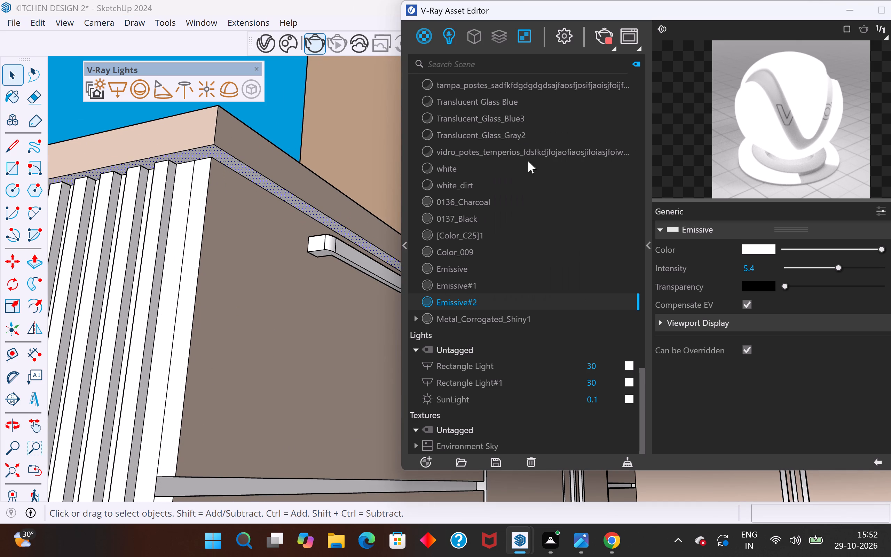
Apply the Emissive#2 material to the narrow strip beneath the sink-side countertop, above the base cabinet doors and drawers.
scroll(159, 210, down, 17)
scroll(132, 252, down, 5)
middle_drag(282, 241, 285, 246)
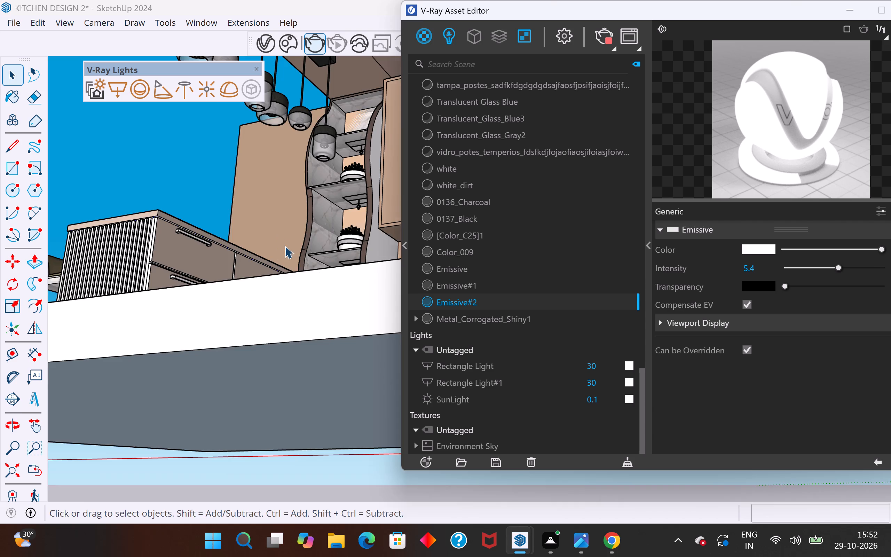
middle_drag(285, 246, 366, 305)
scroll(372, 290, up, 10)
middle_drag(368, 272, 385, 145)
scroll(243, 320, down, 20)
scroll(243, 320, down, 6)
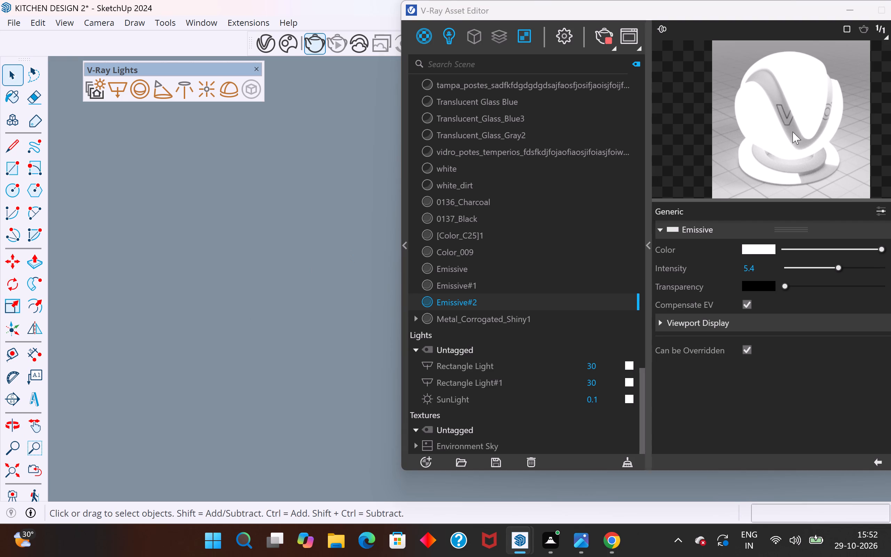
scroll(190, 304, down, 6)
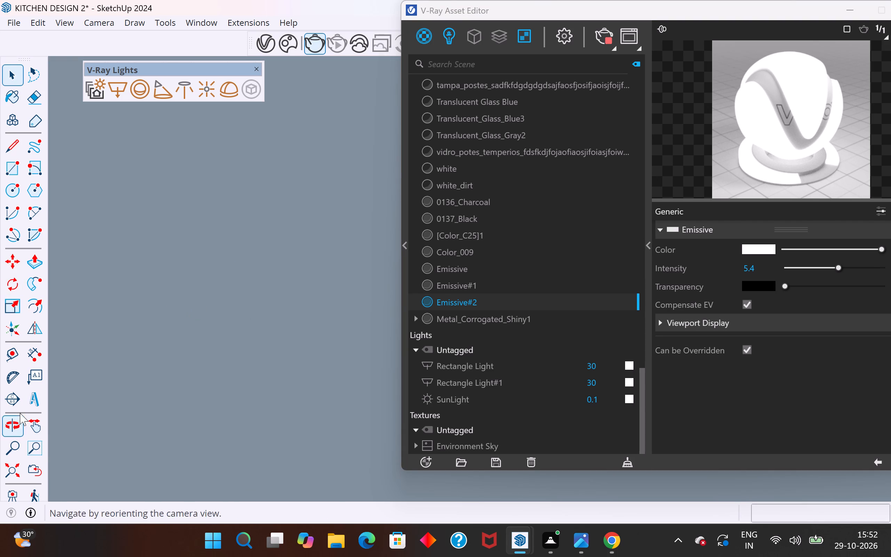
click(17, 468)
scroll(207, 366, down, 6)
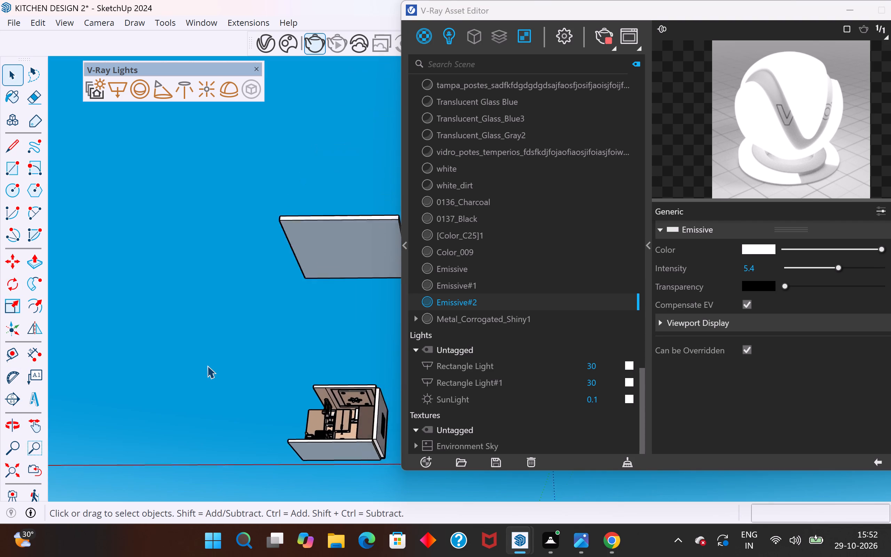
scroll(207, 366, down, 4)
middle_drag(305, 434, 324, 486)
scroll(326, 401, up, 16)
middle_drag(294, 415, 294, 454)
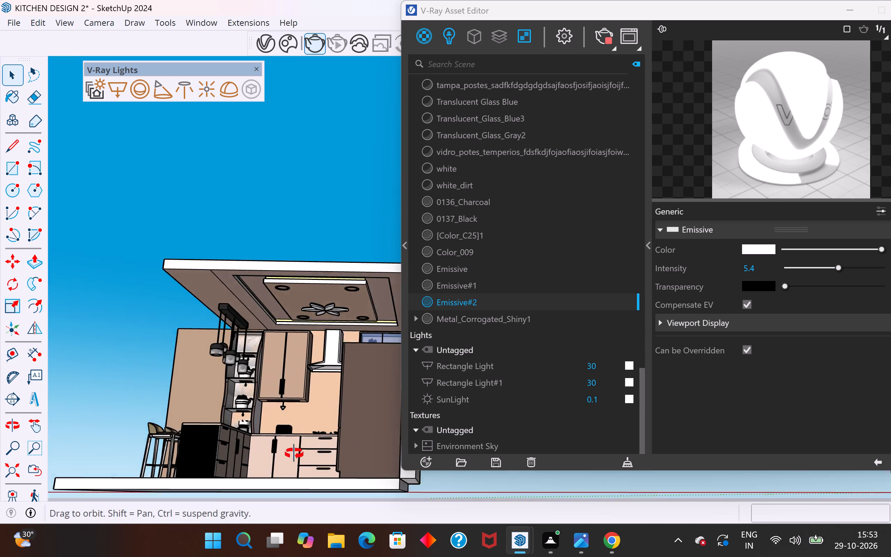
middle_drag(294, 454, 294, 481)
scroll(305, 377, down, 6)
scroll(295, 424, up, 20)
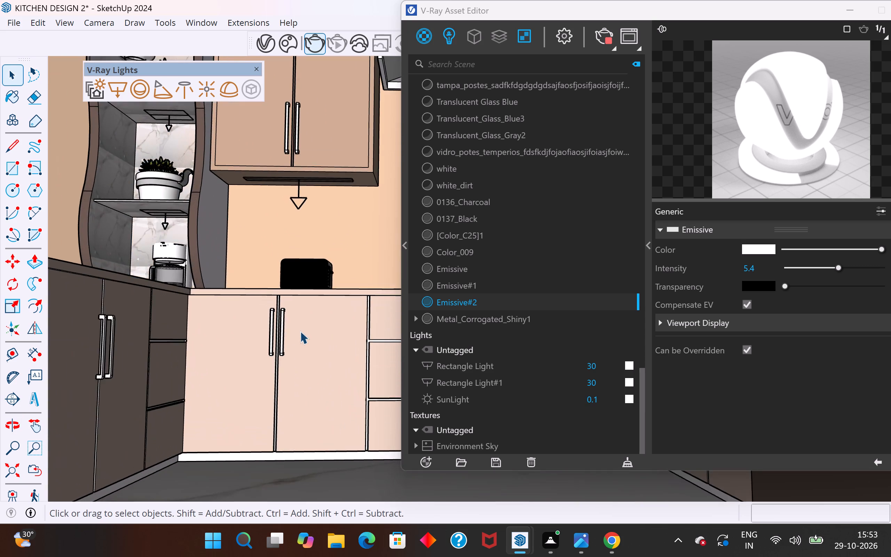
scroll(300, 331, up, 3)
middle_drag(310, 288, 359, 259)
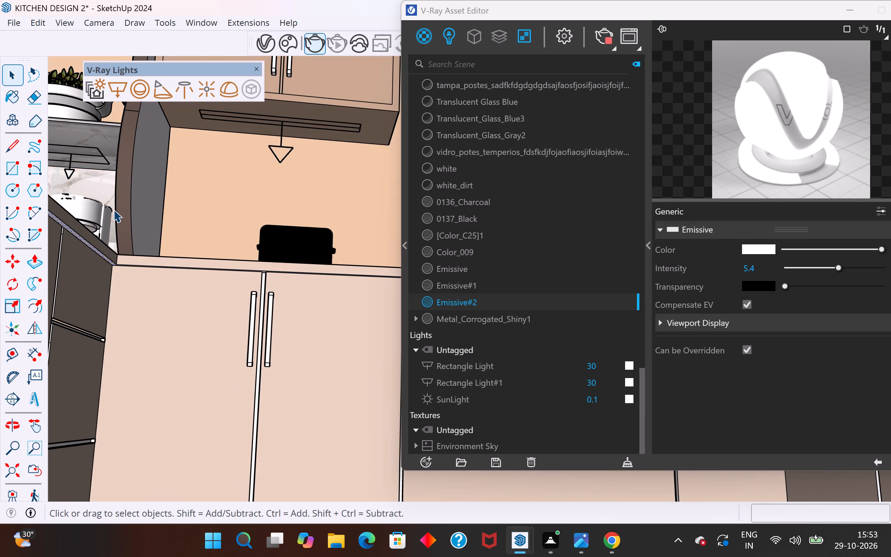
scroll(112, 210, down, 8)
middle_drag(138, 259, 347, 325)
scroll(141, 291, down, 5)
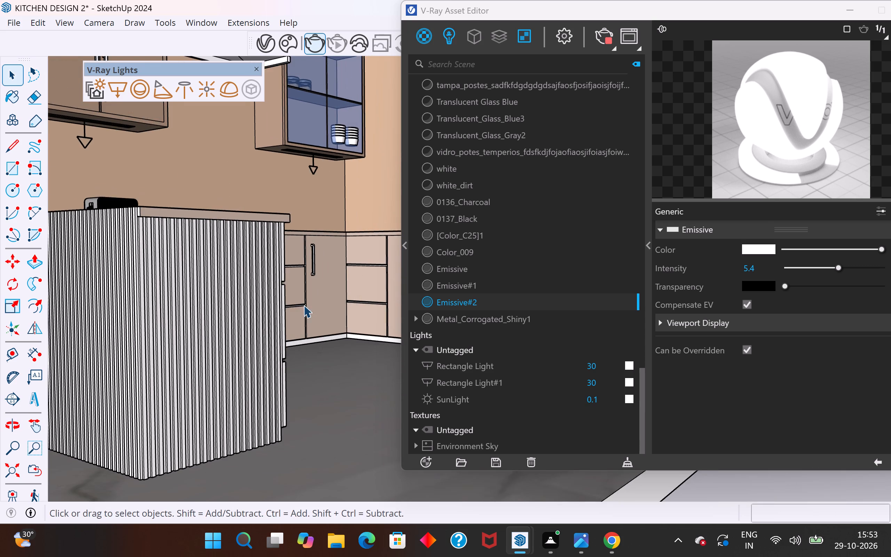
scroll(209, 292, down, 5)
scroll(118, 279, down, 4)
middle_drag(358, 345, 388, 345)
scroll(33, 277, down, 4)
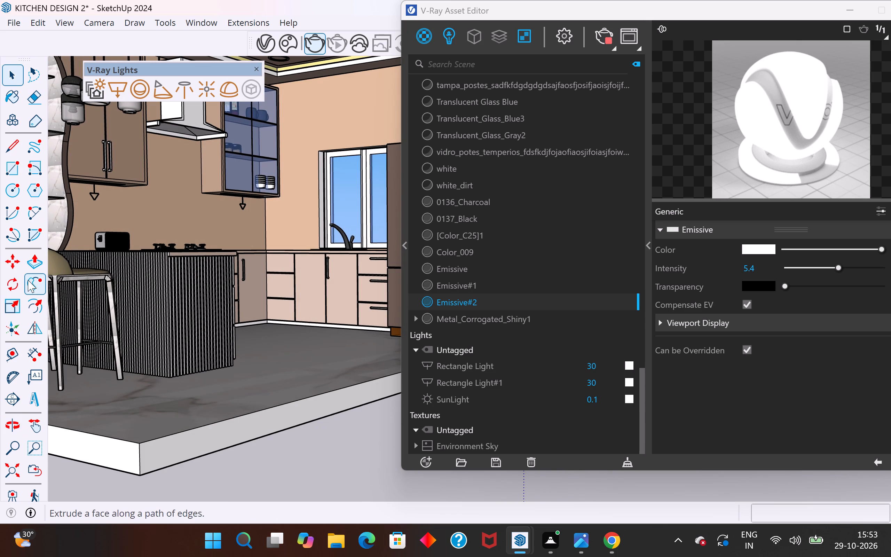
scroll(35, 290, down, 4)
middle_drag(192, 304, 283, 354)
scroll(189, 307, down, 1)
scroll(337, 272, up, 4)
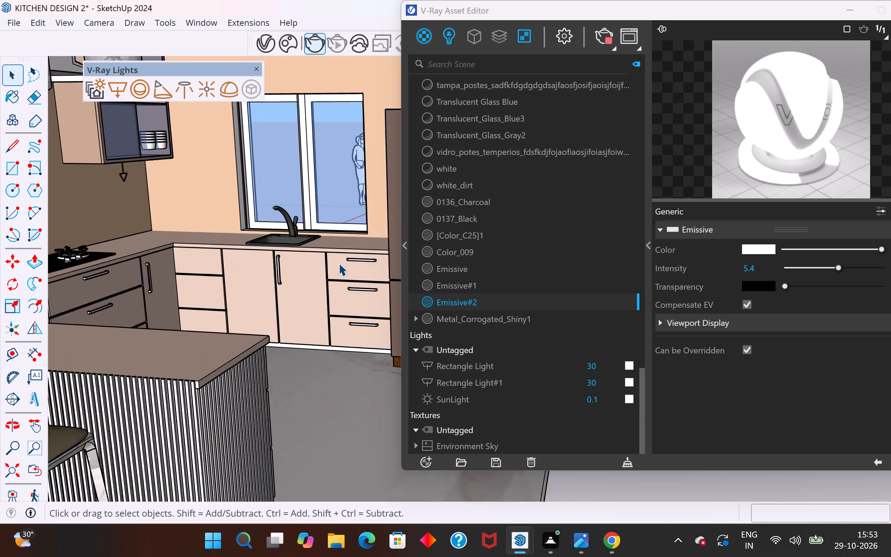
scroll(339, 263, up, 5)
middle_drag(354, 242, 362, 142)
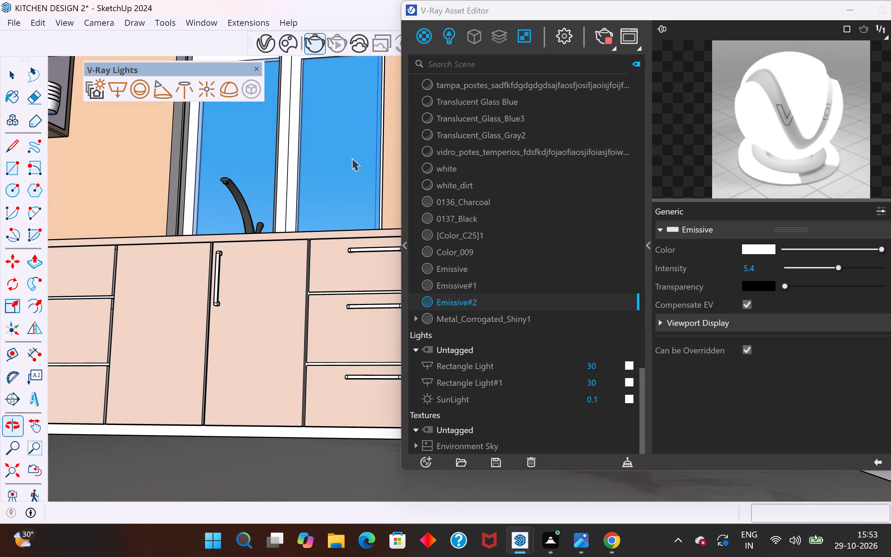
scroll(307, 222, up, 11)
middle_drag(305, 243, 289, 138)
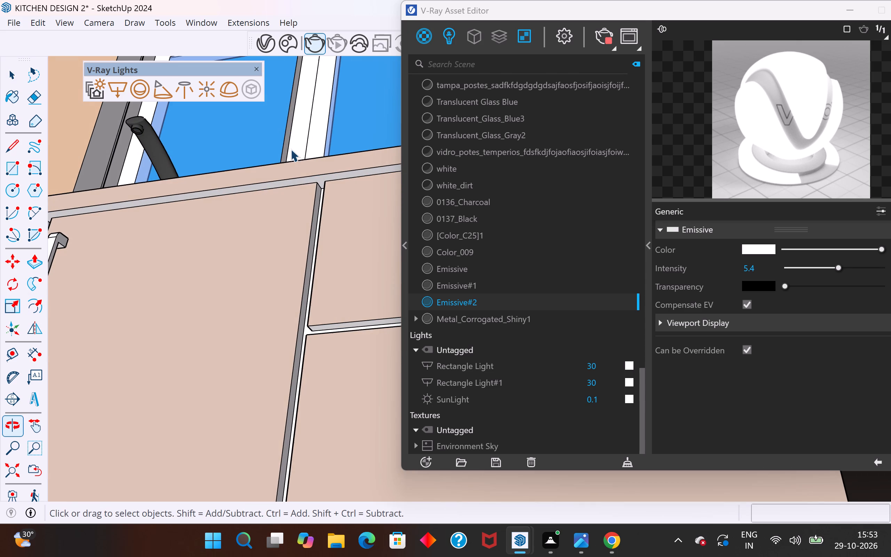
click(312, 178)
click(322, 180)
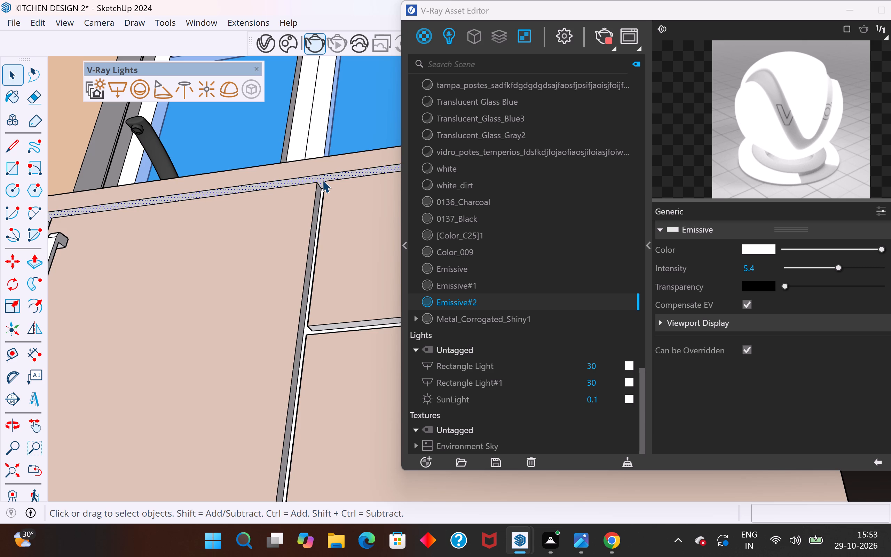
right_click(499, 302)
click(555, 148)
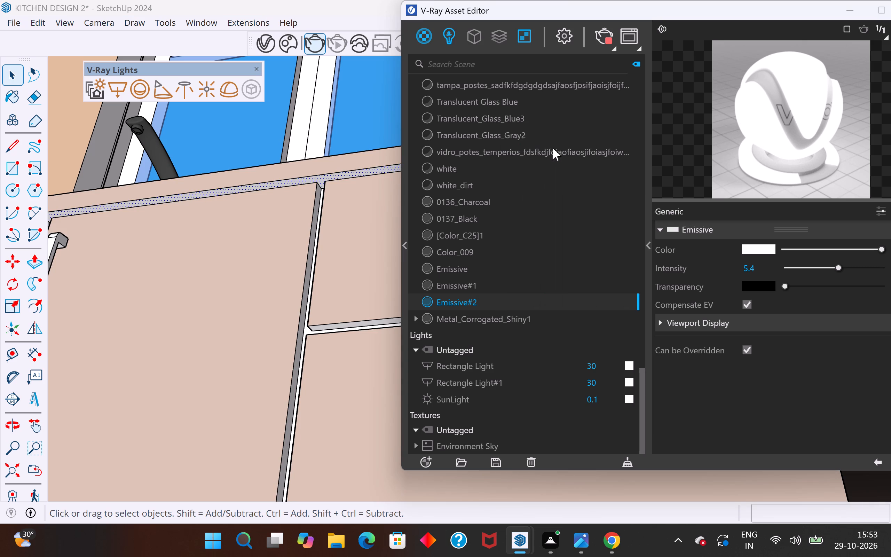
Close the V-Ray Asset Editor to clear the view of the whole model.
scroll(317, 304, down, 11)
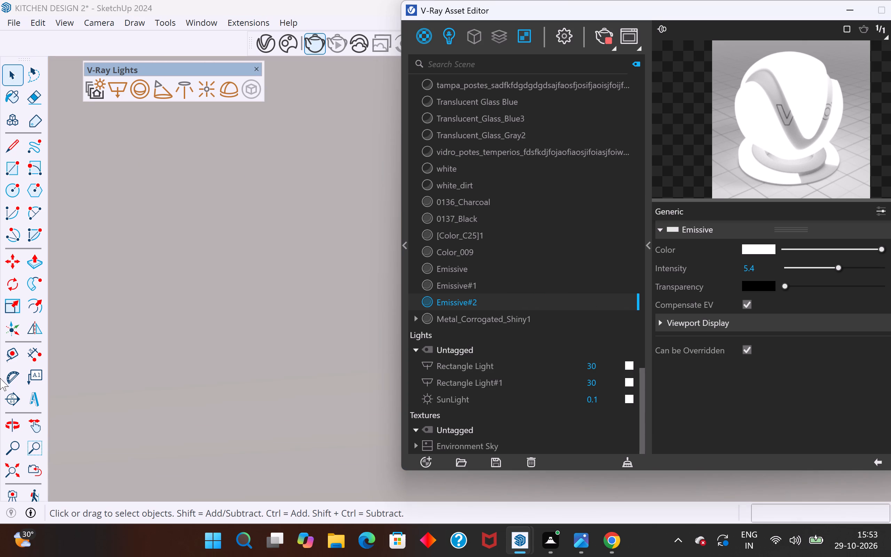
click(14, 471)
scroll(240, 359, down, 5)
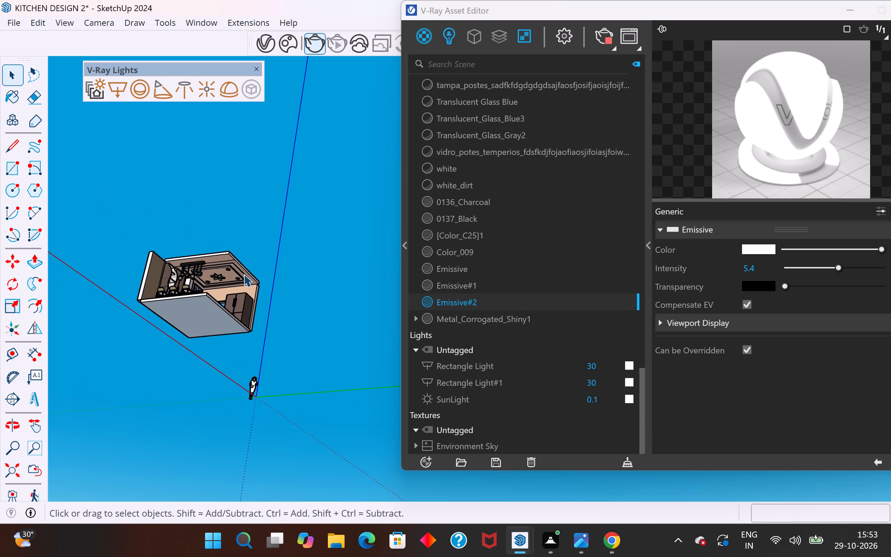
middle_drag(244, 274, 222, 384)
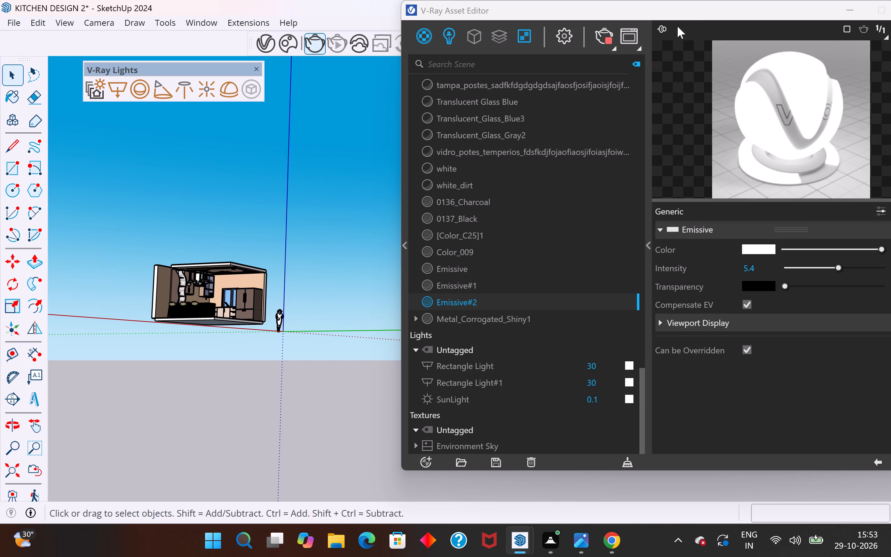
drag(576, 14, 501, 16)
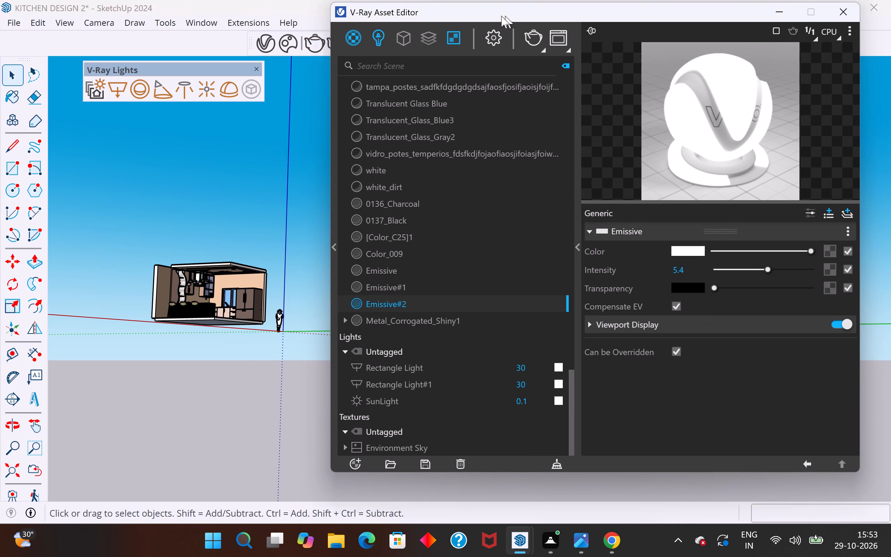
drag(501, 16, 452, 27)
click(783, 21)
Delete the stray flat slab lying far away from the kitchen along the green axis.
scroll(791, 305, down, 2)
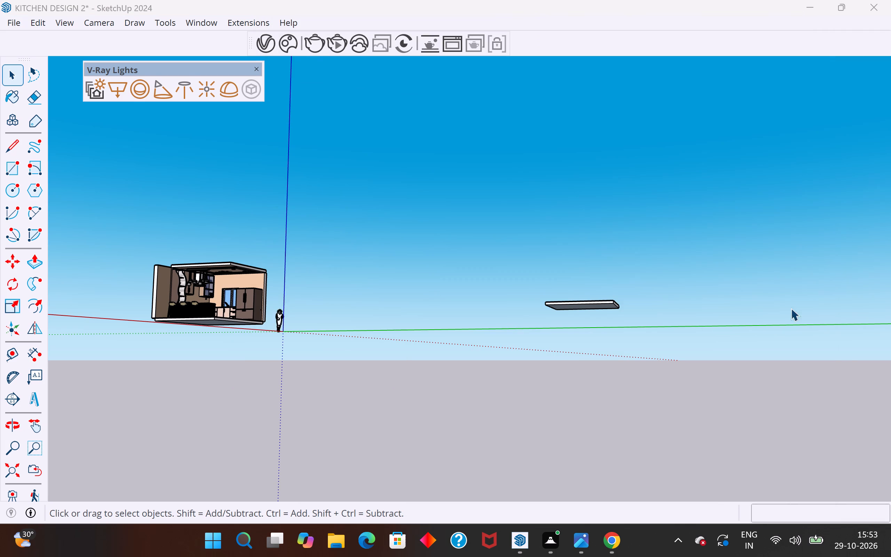
scroll(791, 308, down, 3)
scroll(369, 306, up, 14)
scroll(503, 358, down, 5)
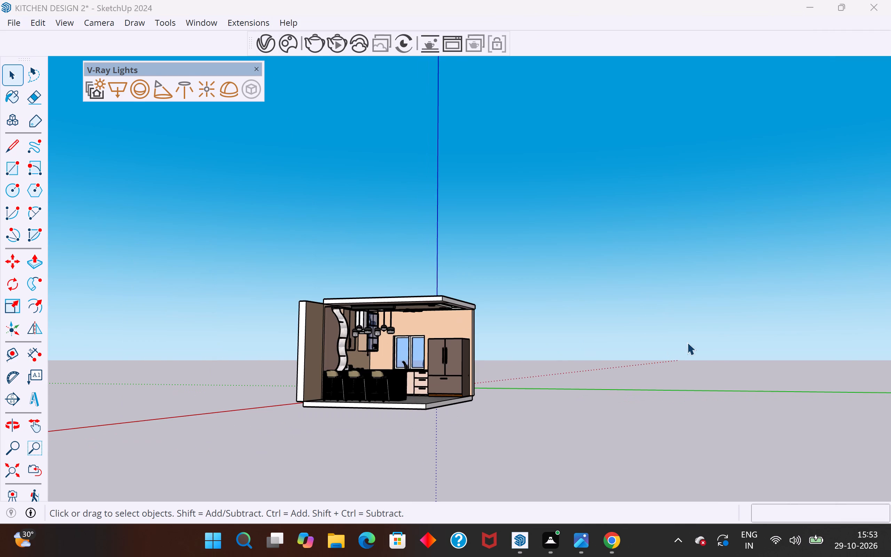
scroll(336, 349, down, 17)
drag(807, 339, 662, 402)
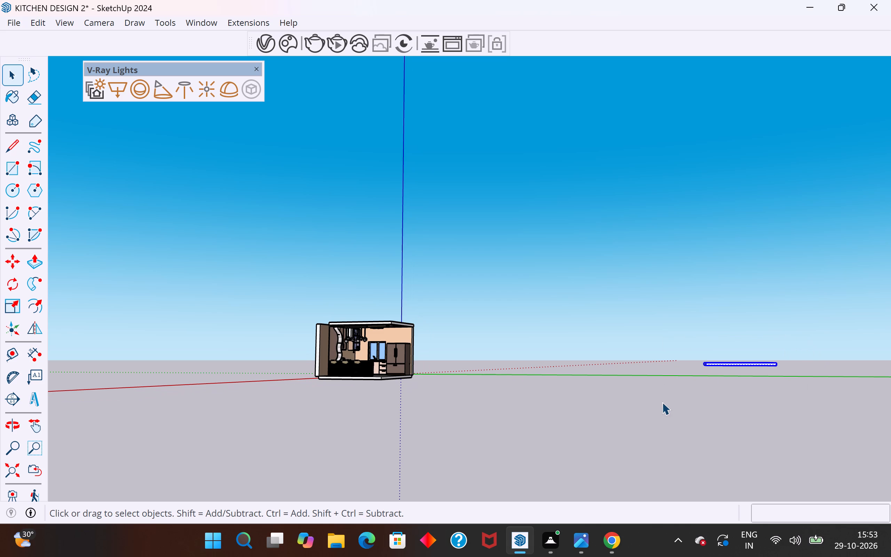
middle_drag(749, 386, 736, 479)
key(Delete)
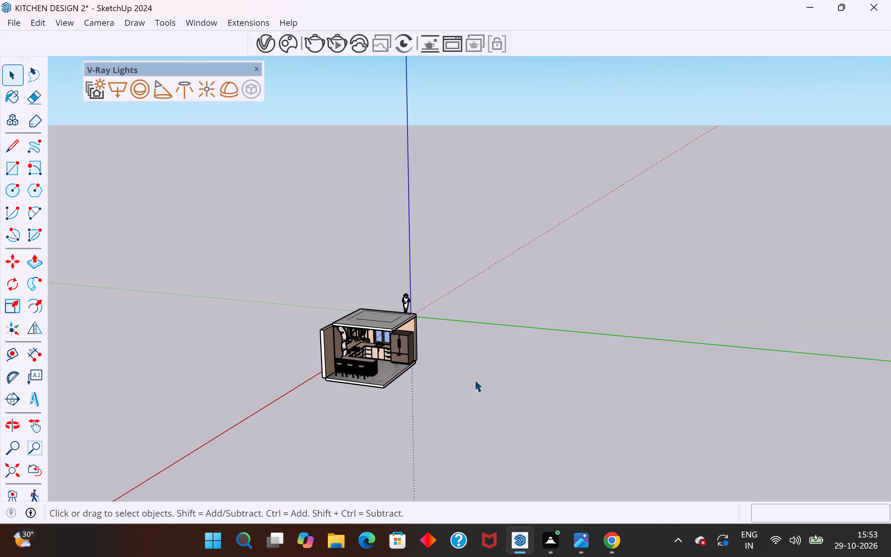
Examine the whole kitchen from its open corner, with the island and stools in front and the fridge beyond.
scroll(364, 374, up, 12)
middle_drag(492, 354, 362, 297)
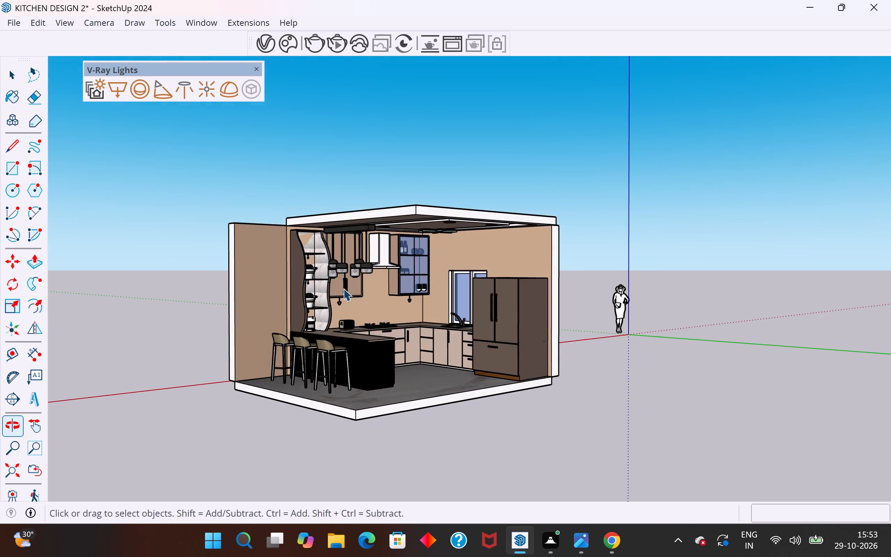
scroll(340, 283, up, 5)
middle_drag(340, 282, 331, 271)
scroll(554, 210, down, 2)
scroll(503, 397, up, 4)
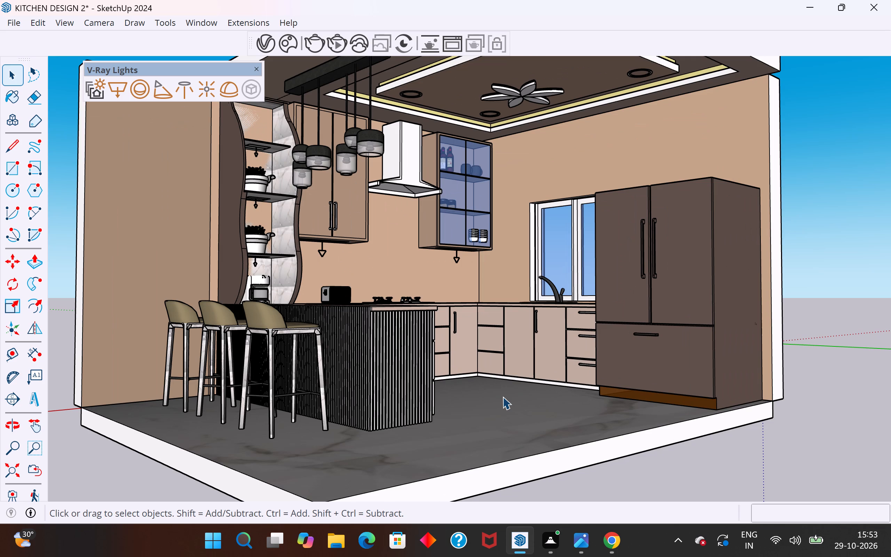
scroll(517, 422, down, 2)
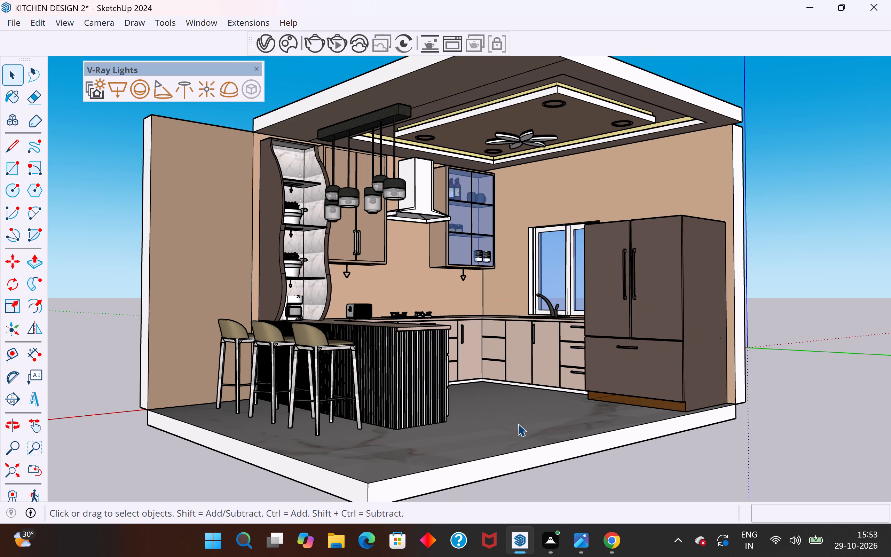
scroll(502, 400, down, 1)
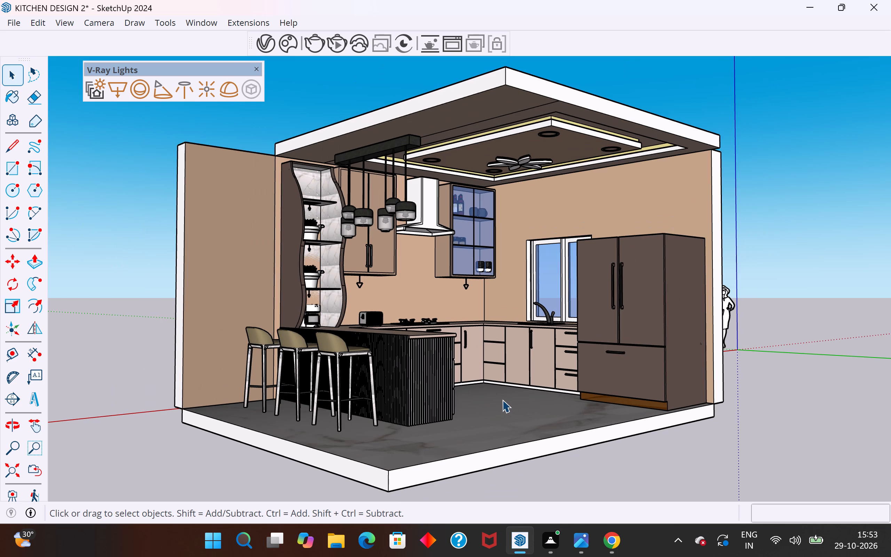
Explode the pendant light cluster hanging above the island, including its nested component, to free the individual lamp parts.
scroll(407, 223, up, 6)
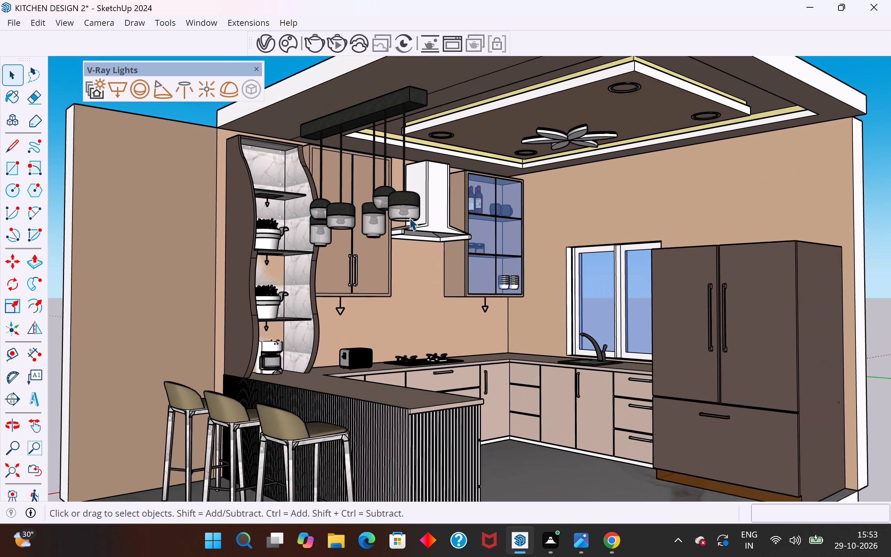
scroll(409, 218, up, 3)
click(409, 211)
right_click(409, 211)
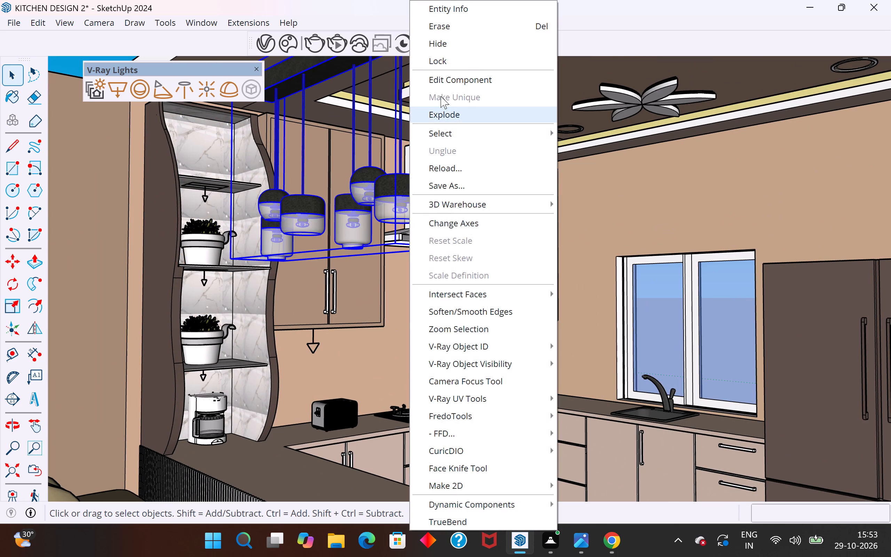
click(454, 116)
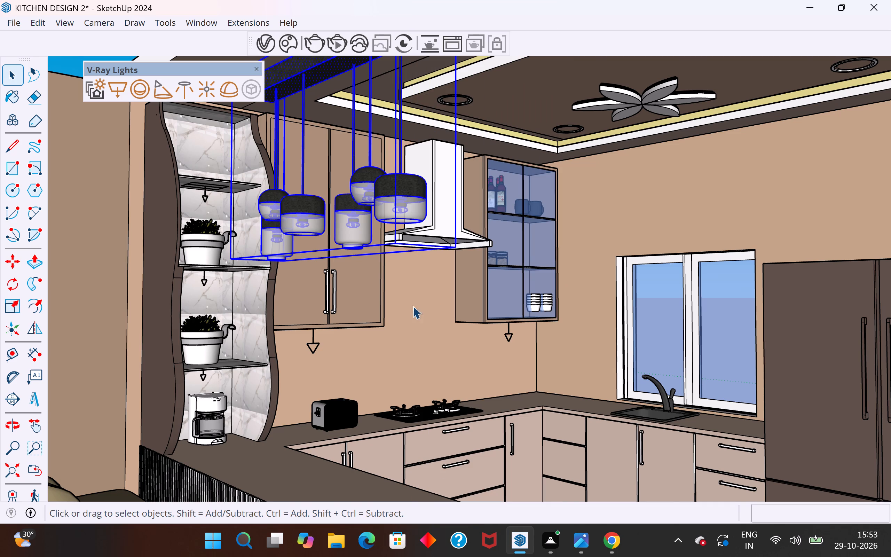
scroll(539, 367, down, 2)
click(184, 129)
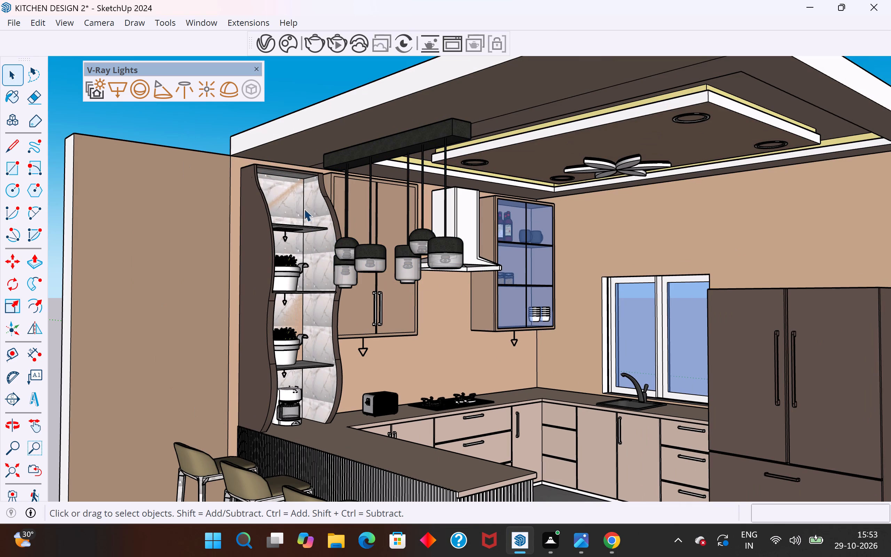
click(443, 261)
right_click(443, 261)
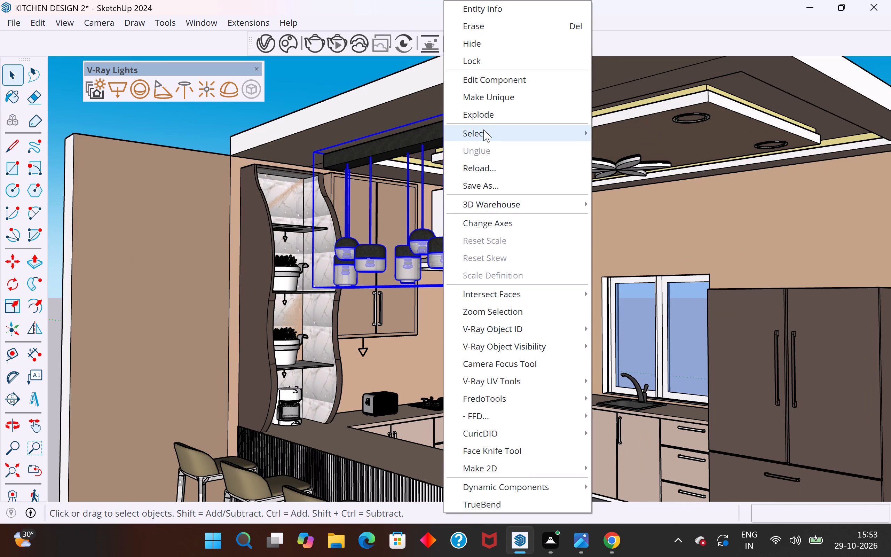
click(489, 116)
Explode the glass shade of the large wide pendant in front of the range hood and hide it.
click(453, 263)
scroll(453, 263, up, 4)
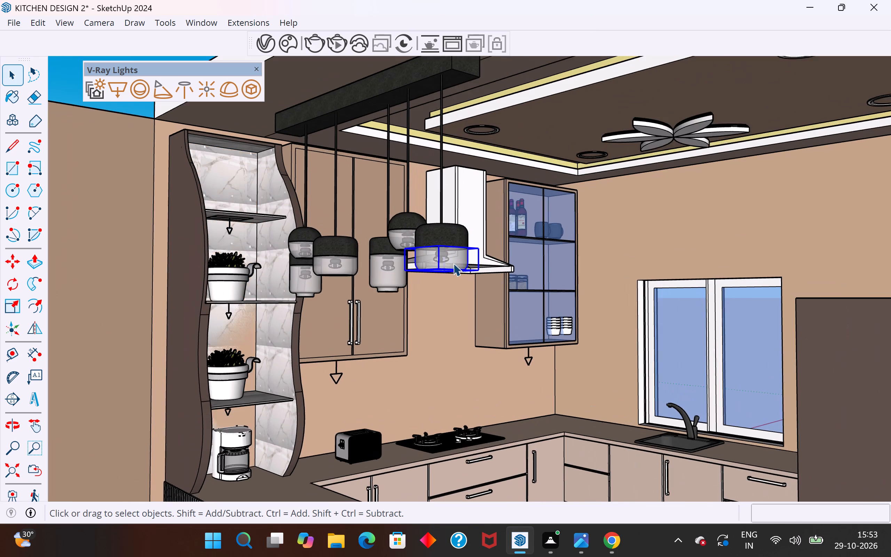
scroll(453, 263, up, 2)
right_click(453, 263)
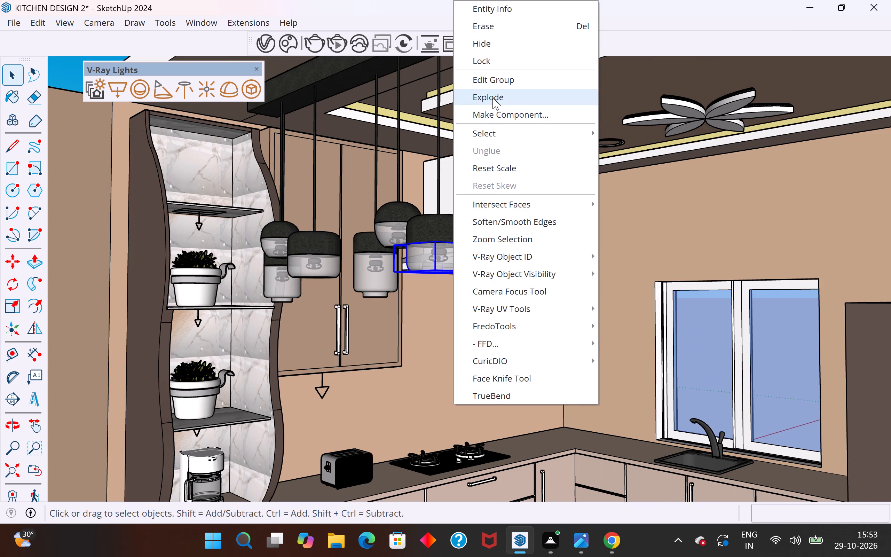
click(492, 97)
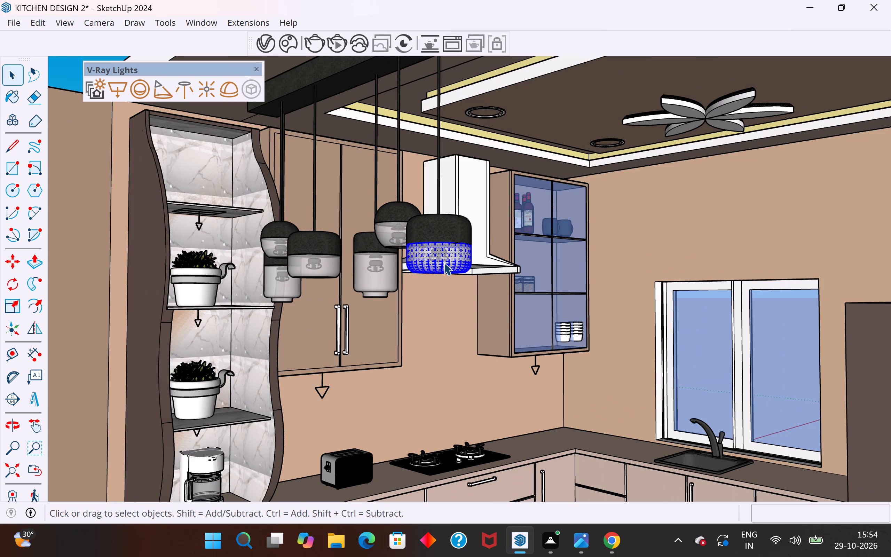
right_click(444, 262)
click(482, 45)
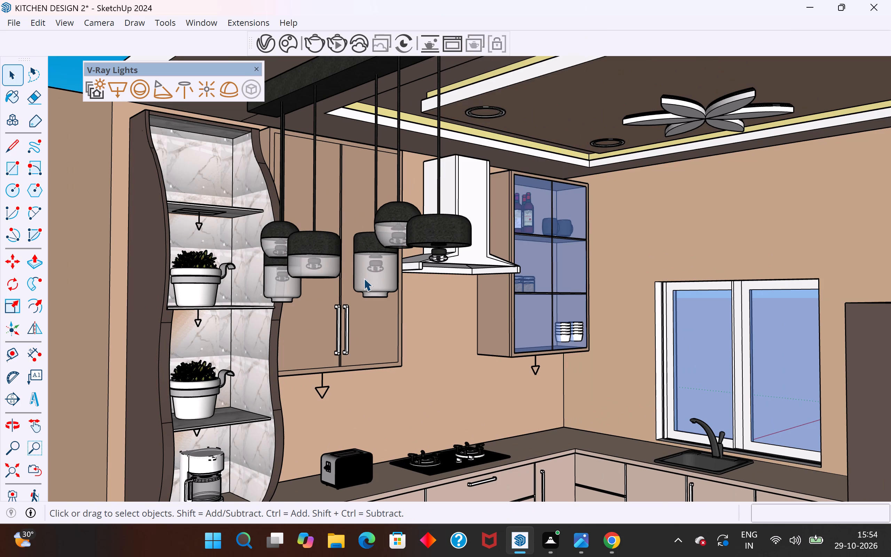
Explode the tall cylindrical glass shade of the pendant beside the range hood and hide it.
click(373, 280)
right_click(373, 280)
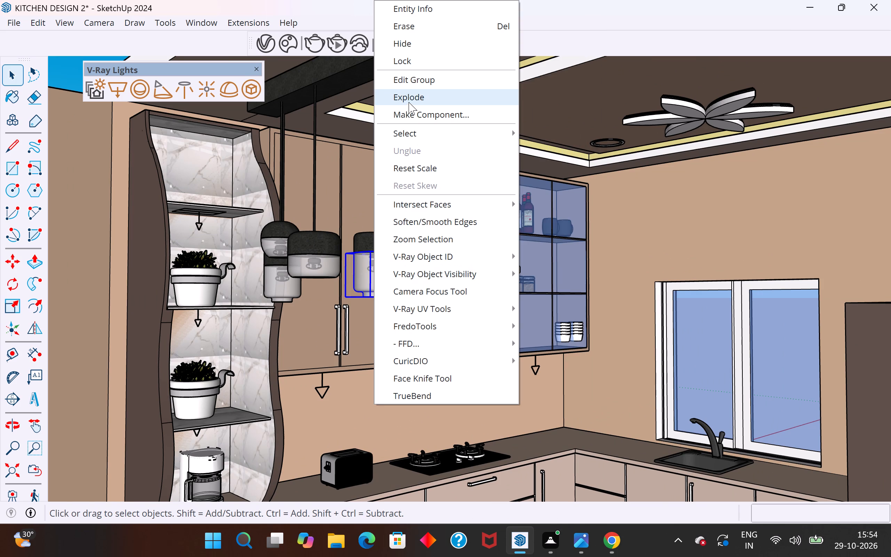
right_click(409, 102)
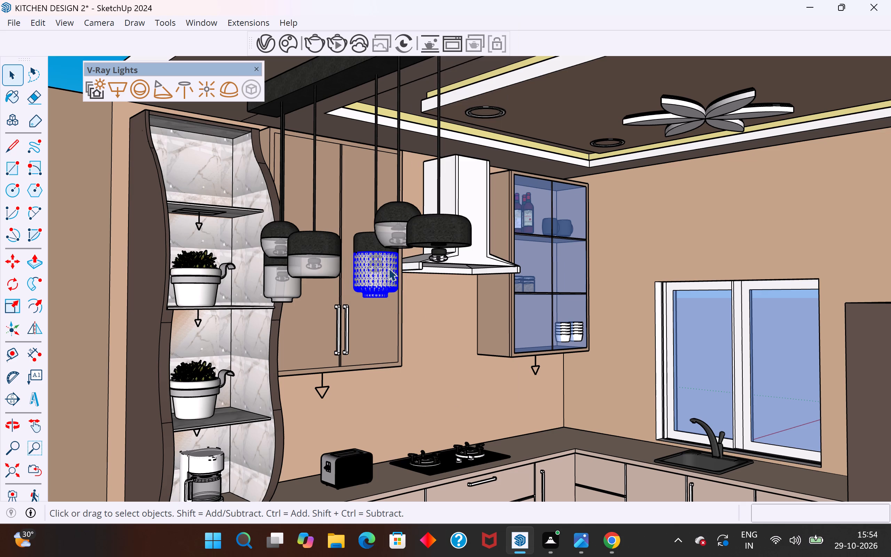
click(384, 278)
right_click(384, 278)
click(375, 281)
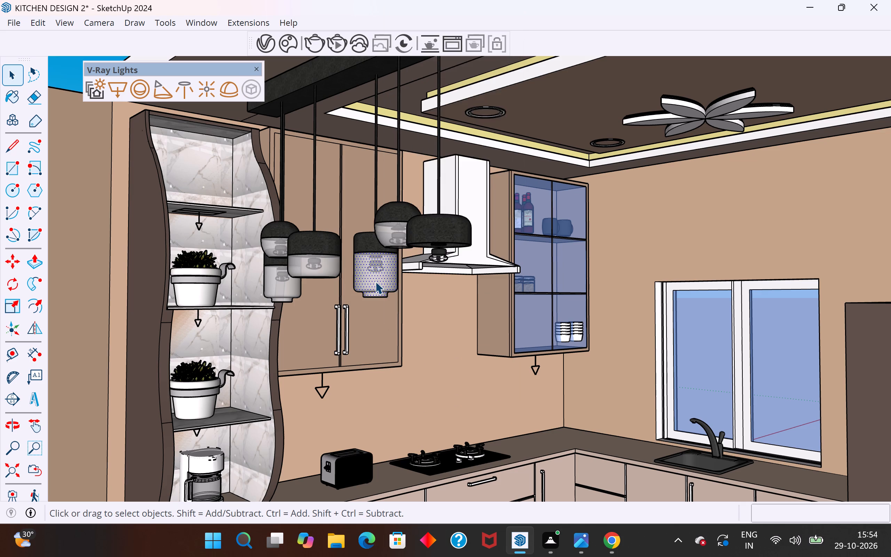
right_click(375, 281)
click(420, 44)
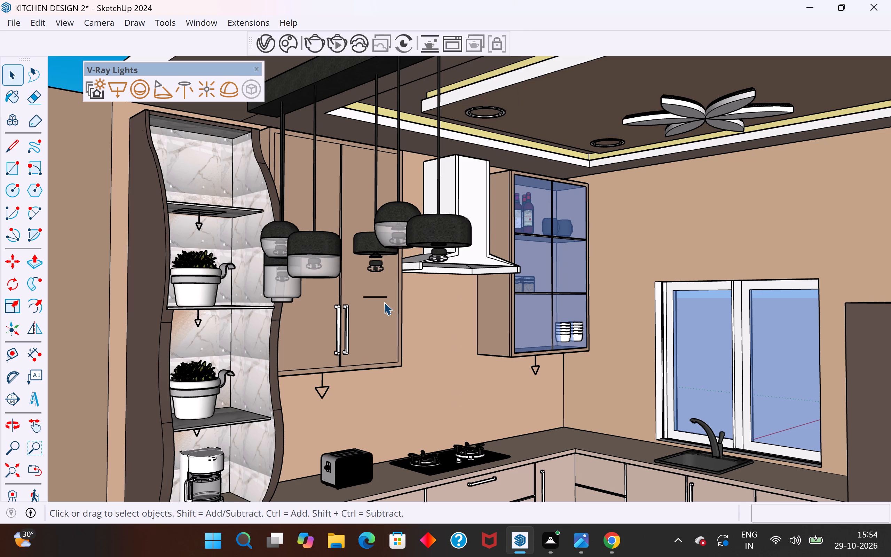
Explode the rounded glass shade of the pendant behind the large wide one and hide it.
click(379, 230)
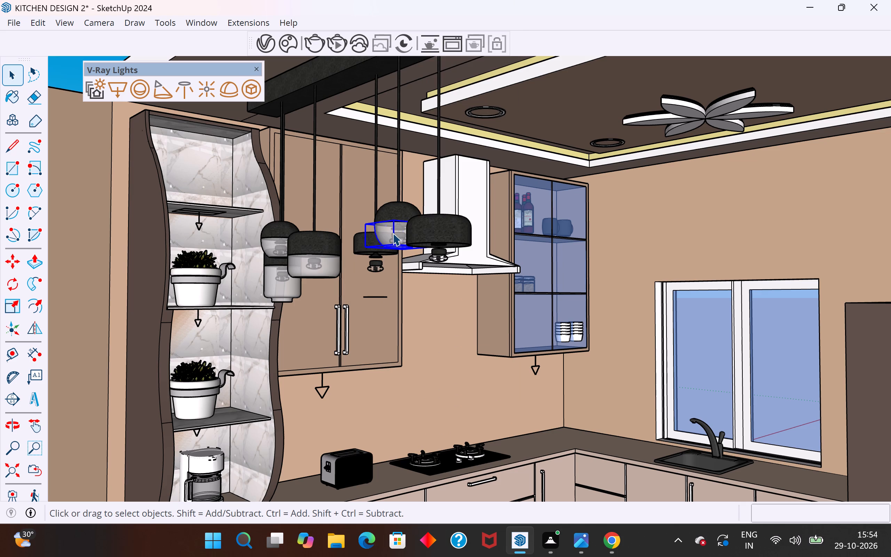
right_click(393, 233)
click(430, 93)
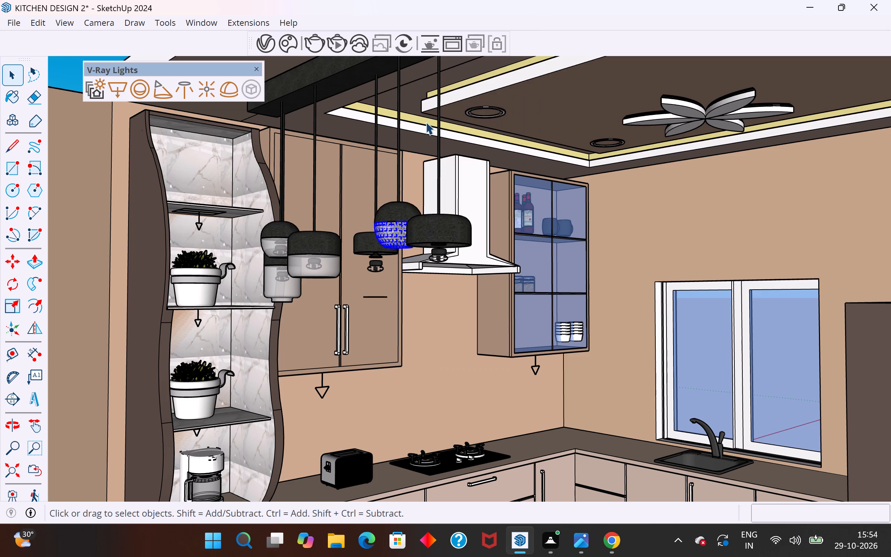
right_click(395, 230)
click(444, 41)
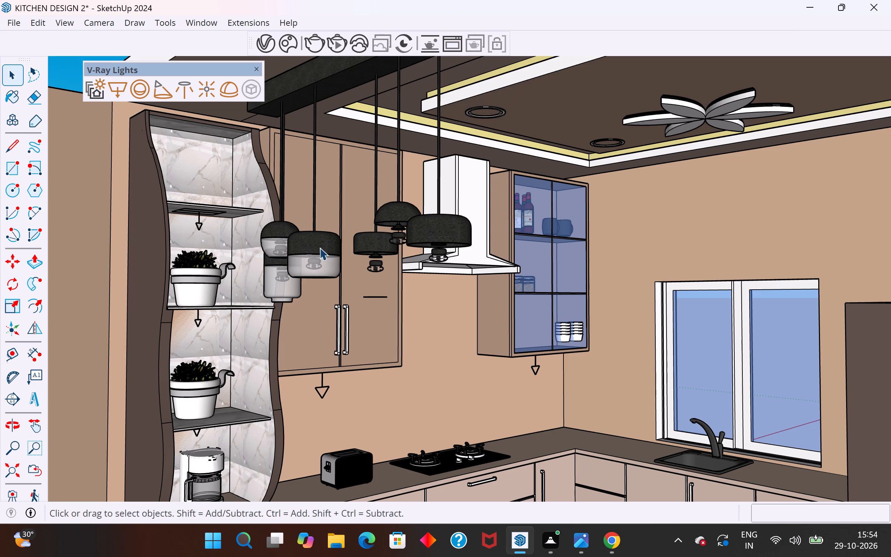
Explode the glass shade of the wide pendant in front of the tall upper cabinet and hide it.
click(320, 263)
right_click(321, 264)
click(372, 93)
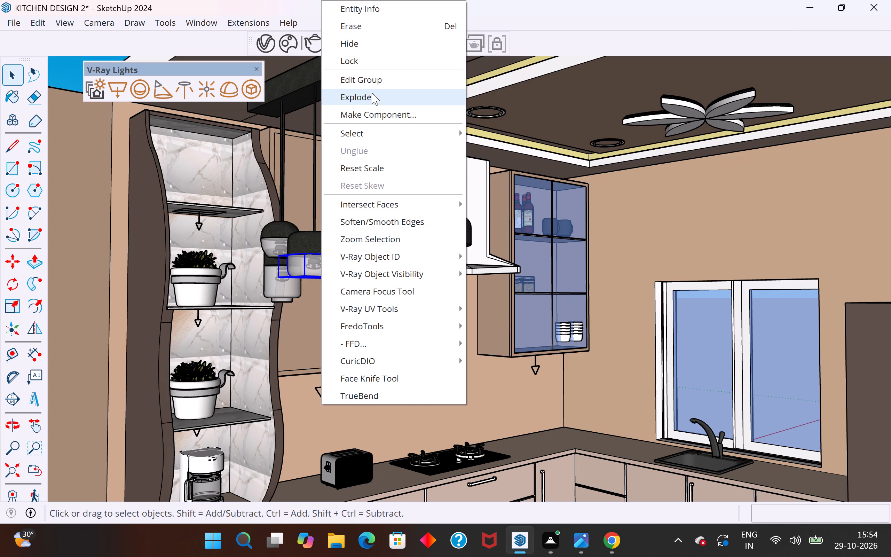
right_click(328, 266)
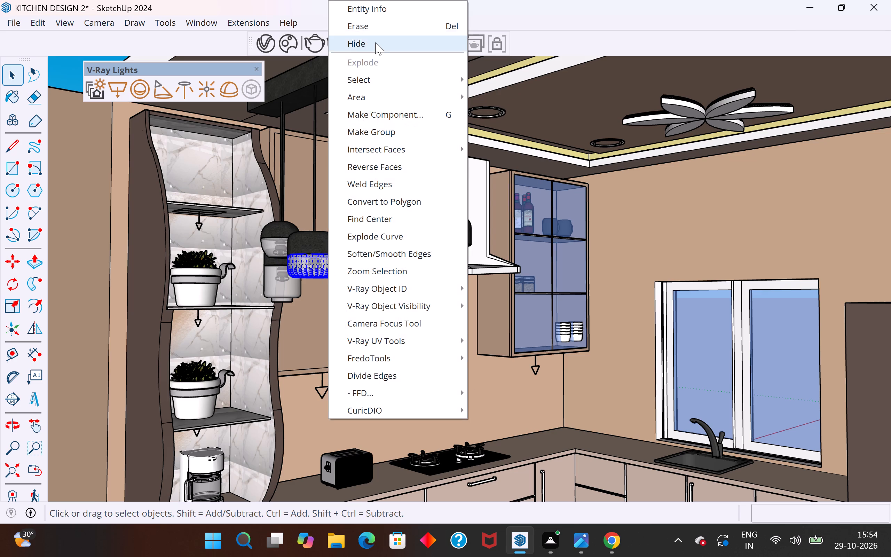
click(375, 42)
Explode the cylindrical glass shade of the lowest pendant near the curved shelf unit and hide it.
click(277, 289)
right_click(277, 289)
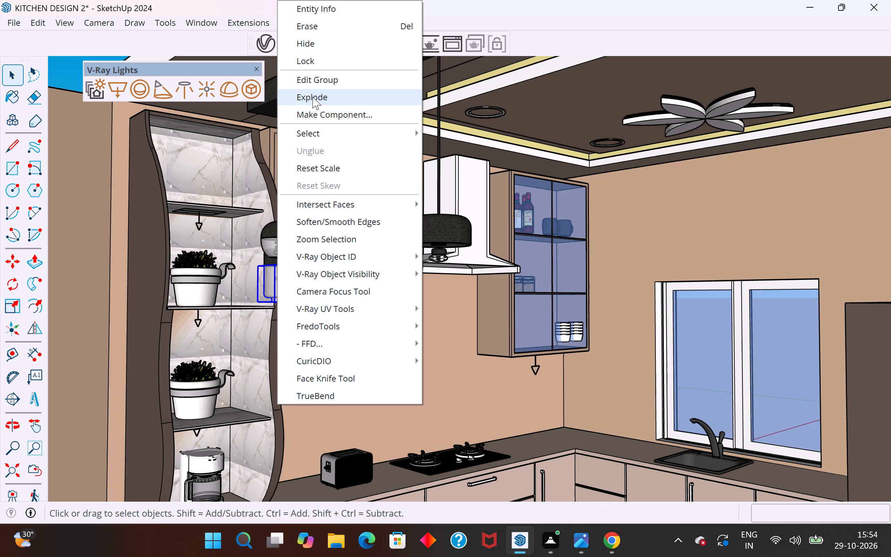
click(313, 97)
right_click(277, 289)
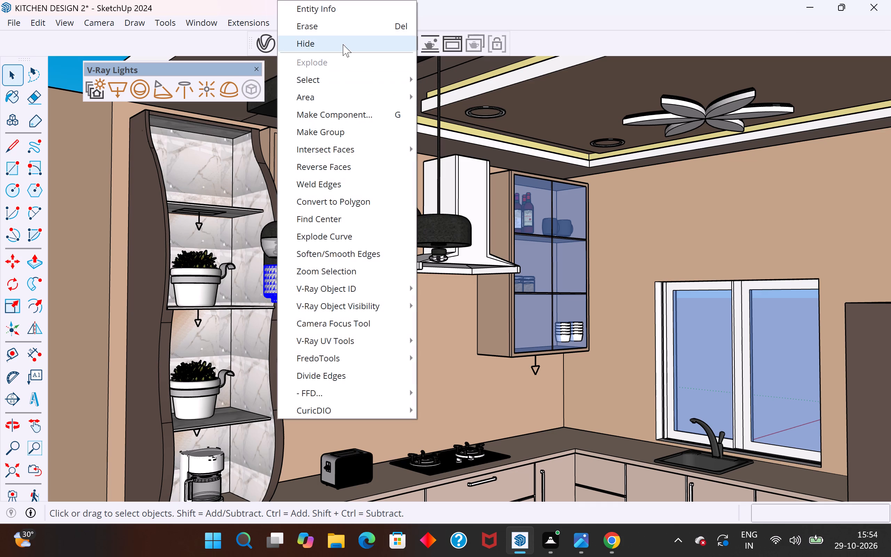
click(343, 44)
Explode the remaining rounded glass shade of the pendant near the curved shelf unit and hide it.
click(274, 245)
right_click(274, 245)
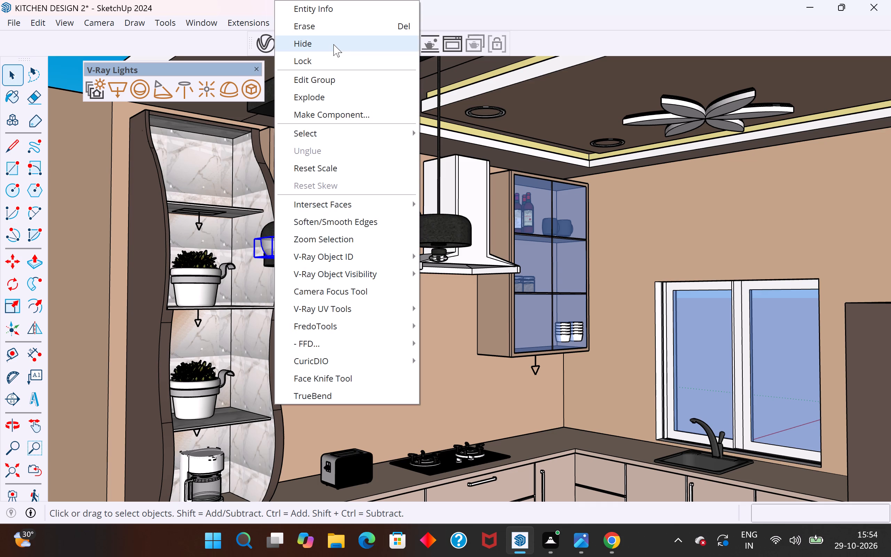
click(328, 100)
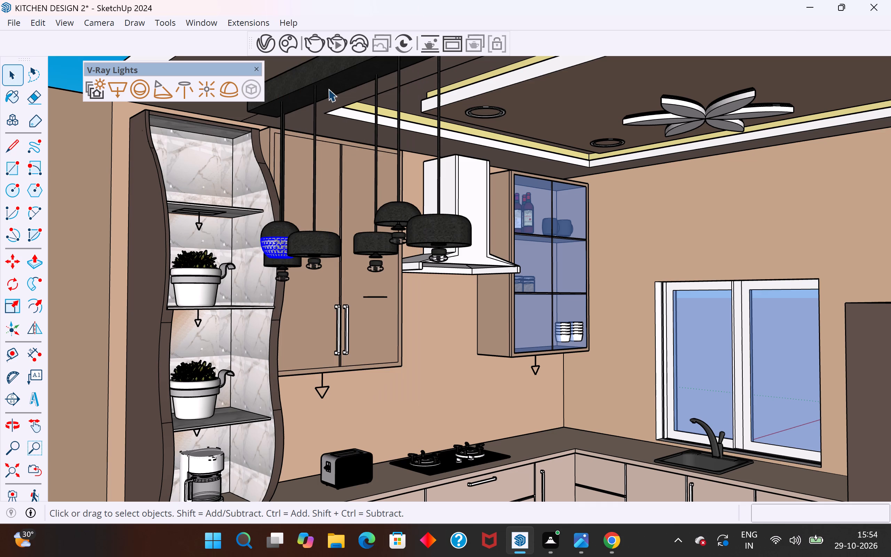
right_click(279, 251)
click(334, 44)
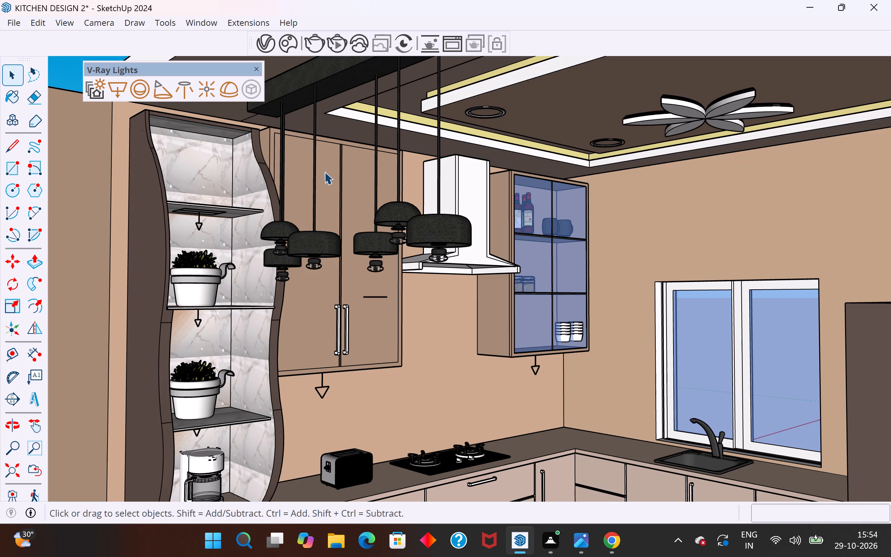
Apply the Emissive#2 material to the bulb face inside the pendant lamp component, and close the bulb's editing level.
scroll(292, 268, up, 2)
middle_drag(296, 268, 398, 235)
scroll(695, 197, up, 14)
click(700, 191)
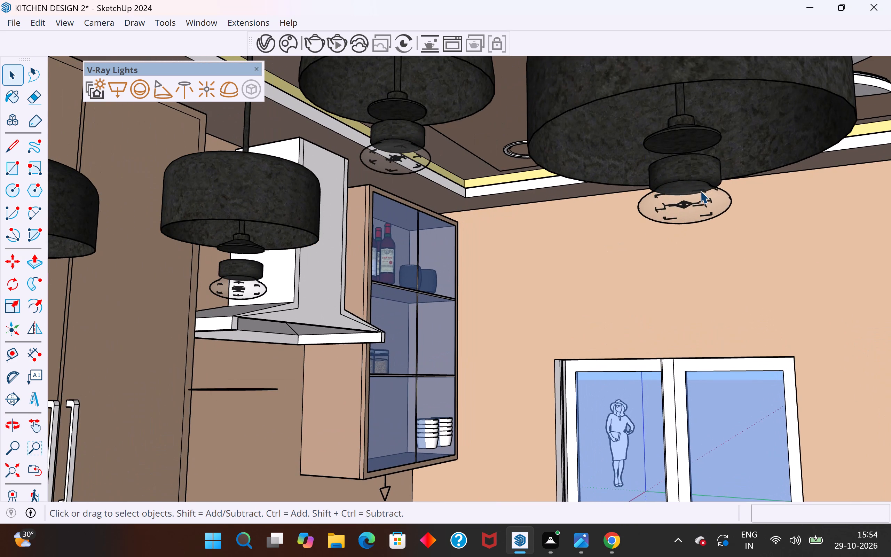
double_click(683, 194)
click(686, 200)
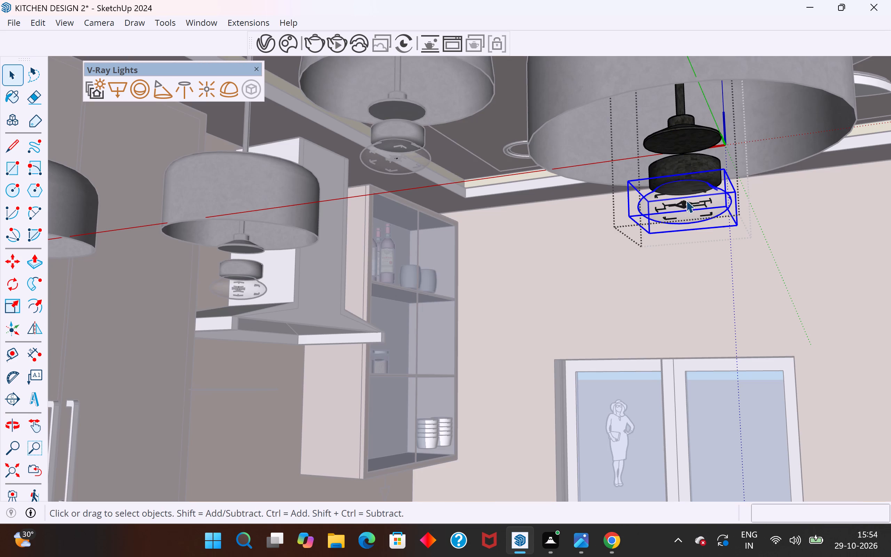
click(683, 191)
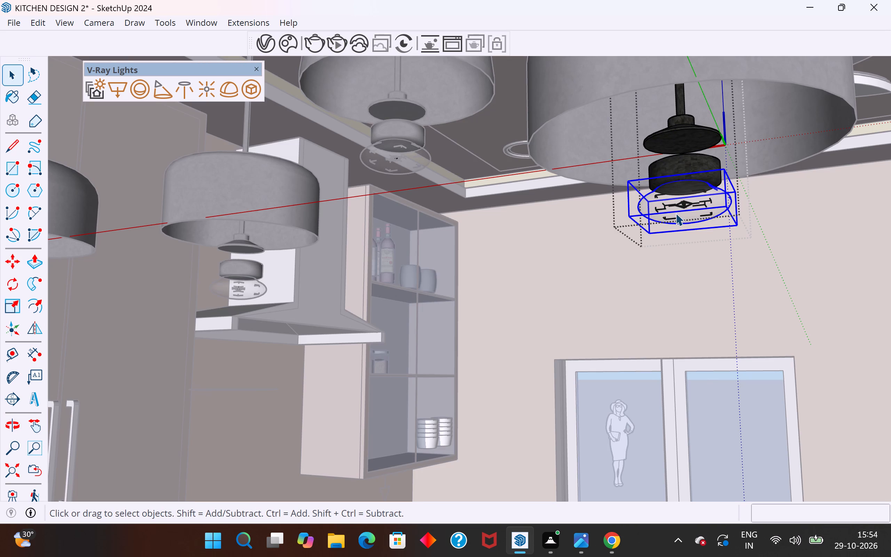
double_click(684, 214)
click(692, 214)
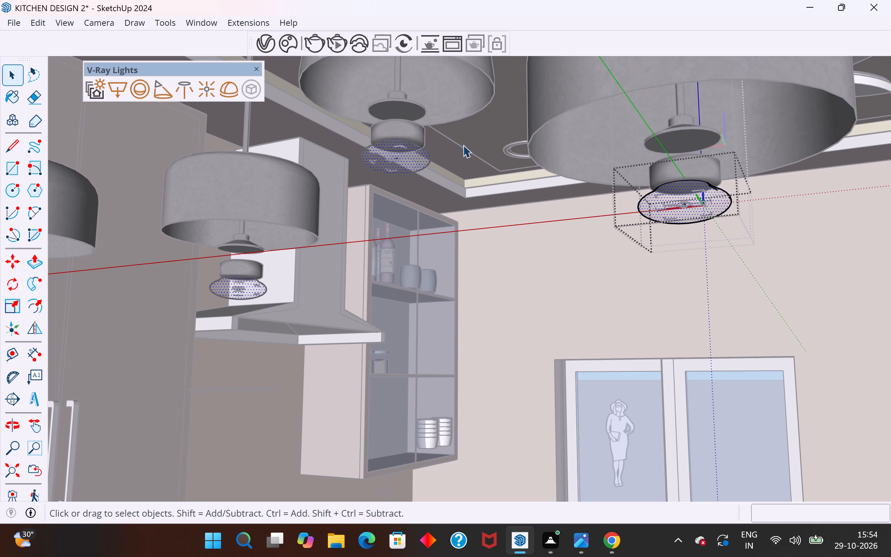
click(266, 42)
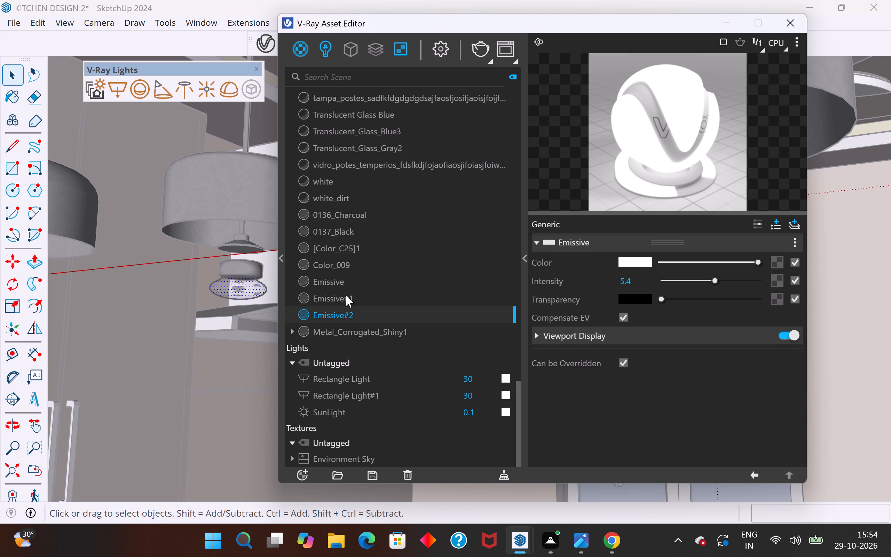
right_click(360, 320)
click(403, 163)
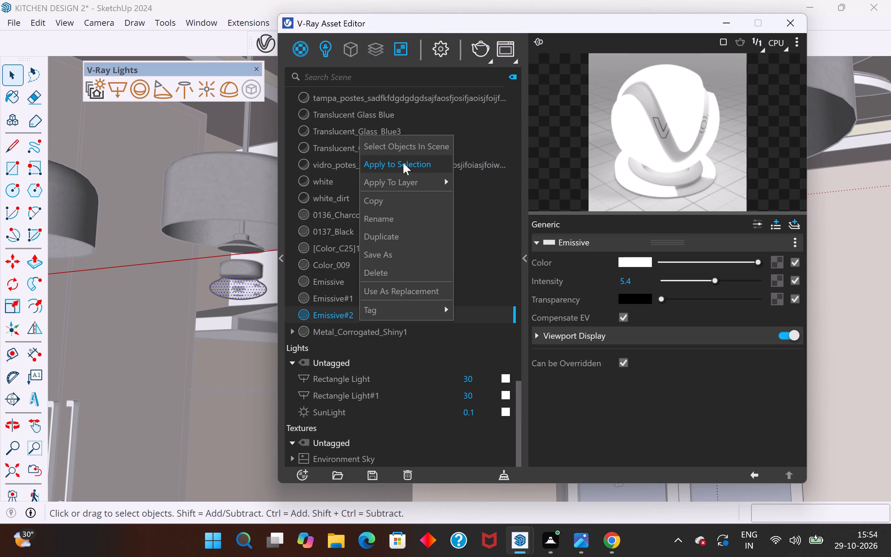
drag(655, 28, 833, 331)
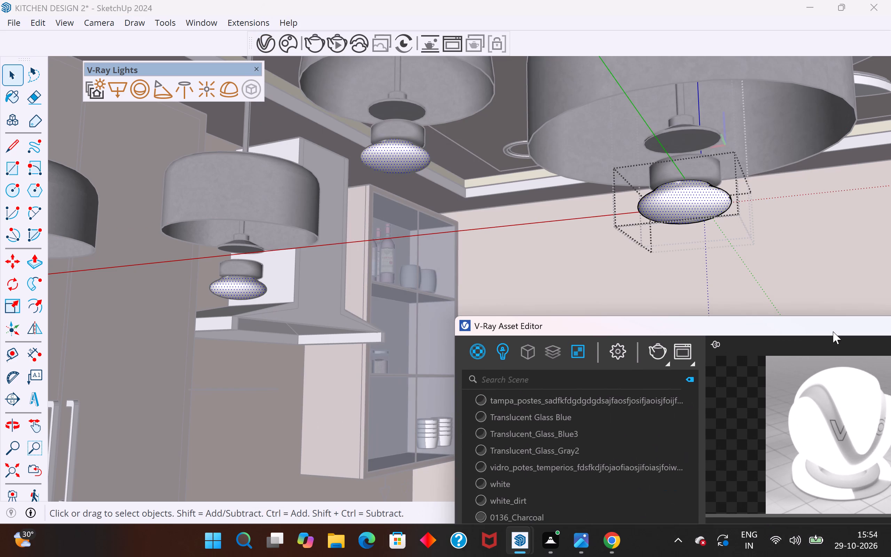
scroll(530, 241, down, 5)
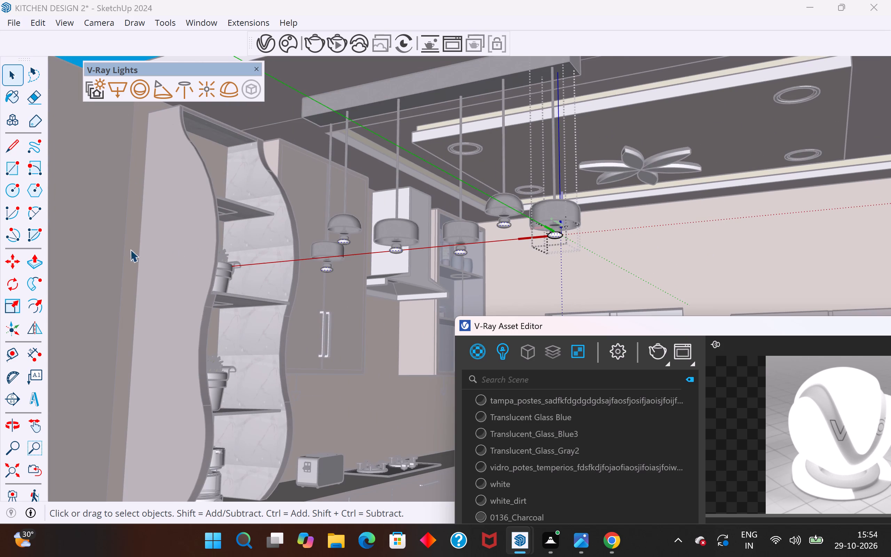
scroll(212, 273, down, 6)
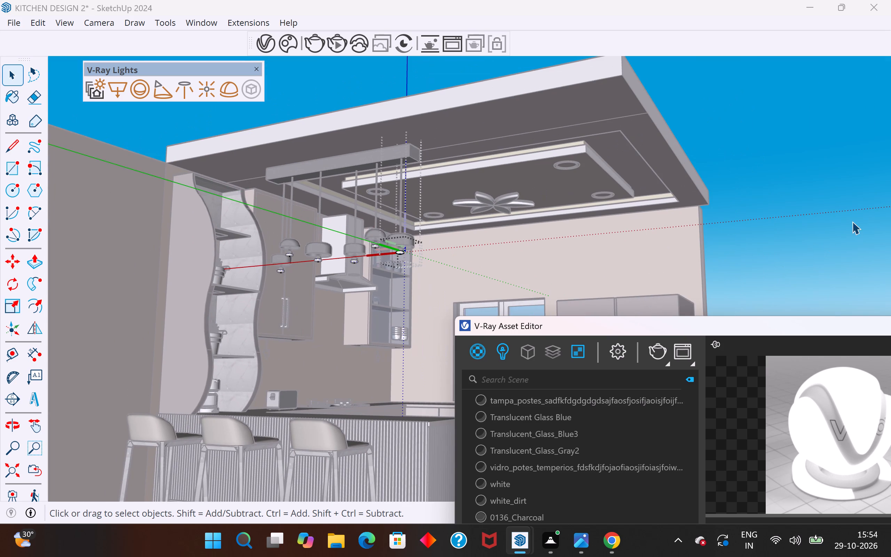
click(852, 221)
Unhide the most recently hidden pendant glass shade.
scroll(408, 255, up, 3)
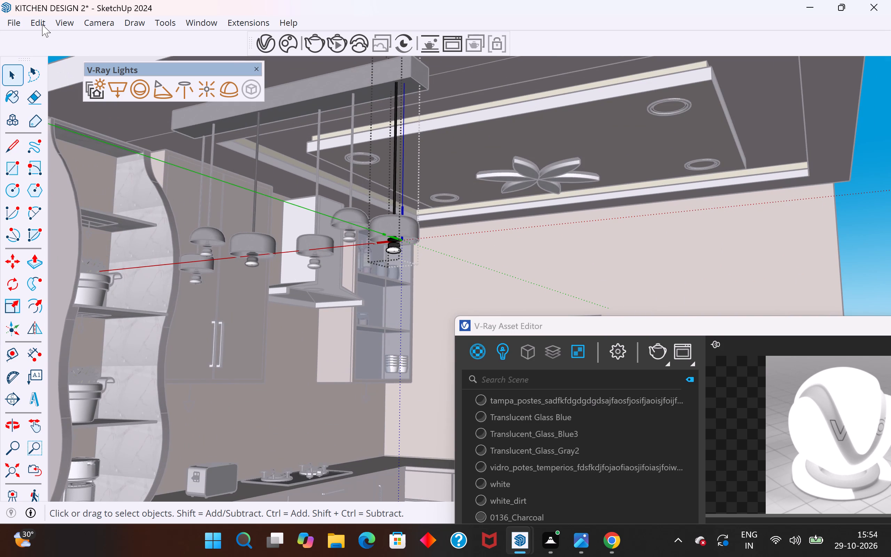
click(17, 25)
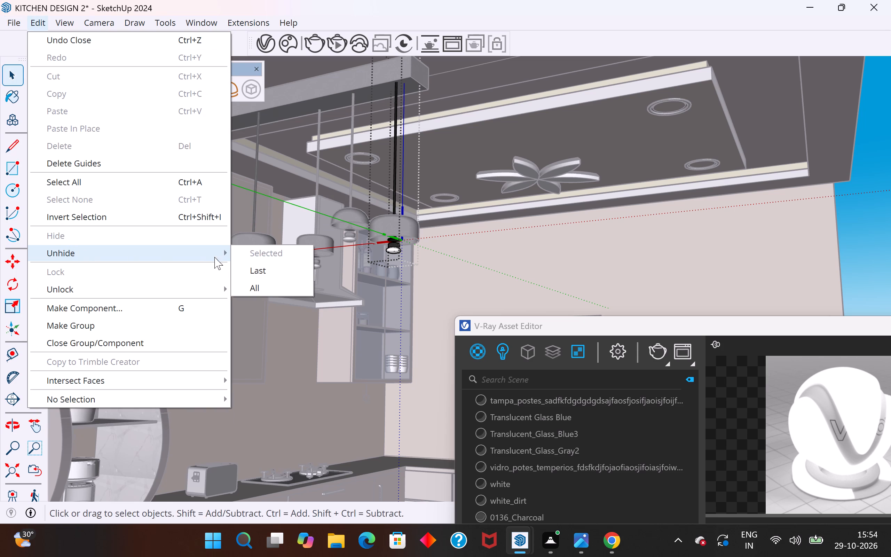
click(274, 273)
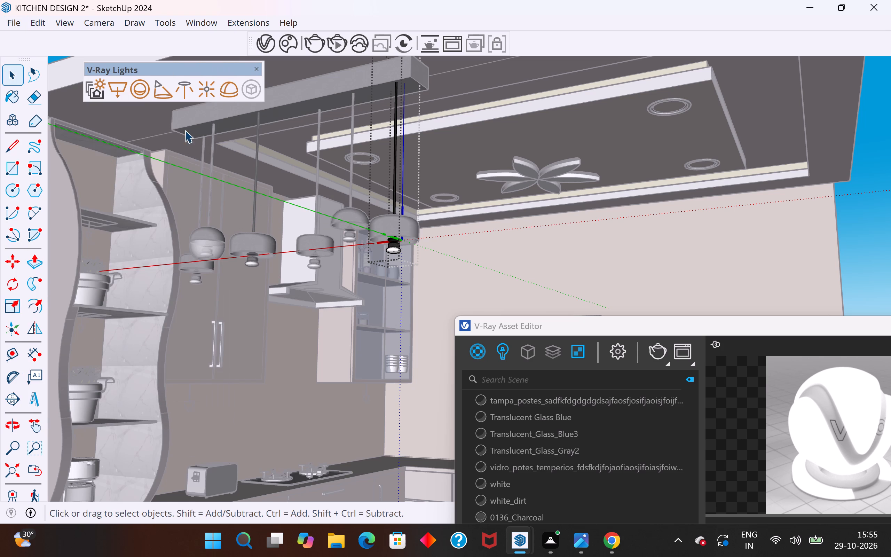
Unhide all hidden geometry inside the pendant lamp component, close the Asset Editor, and leave the component.
click(39, 20)
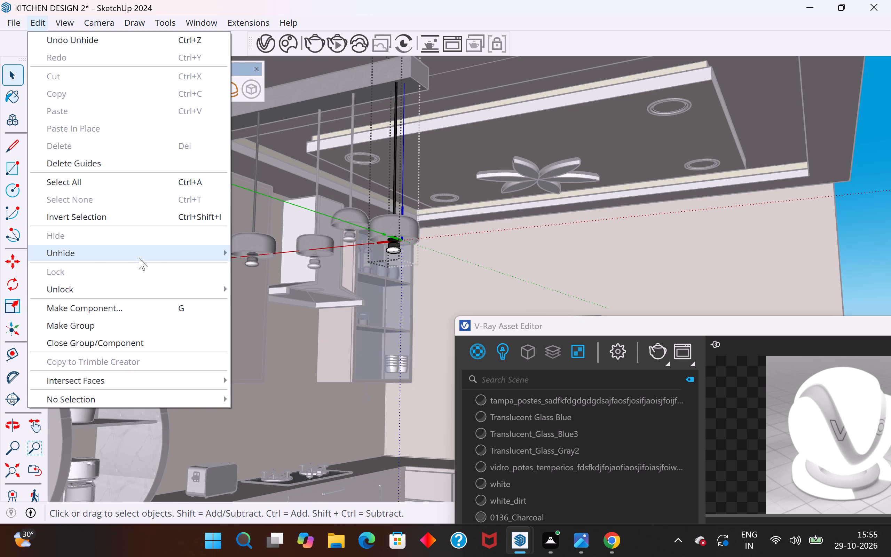
click(251, 287)
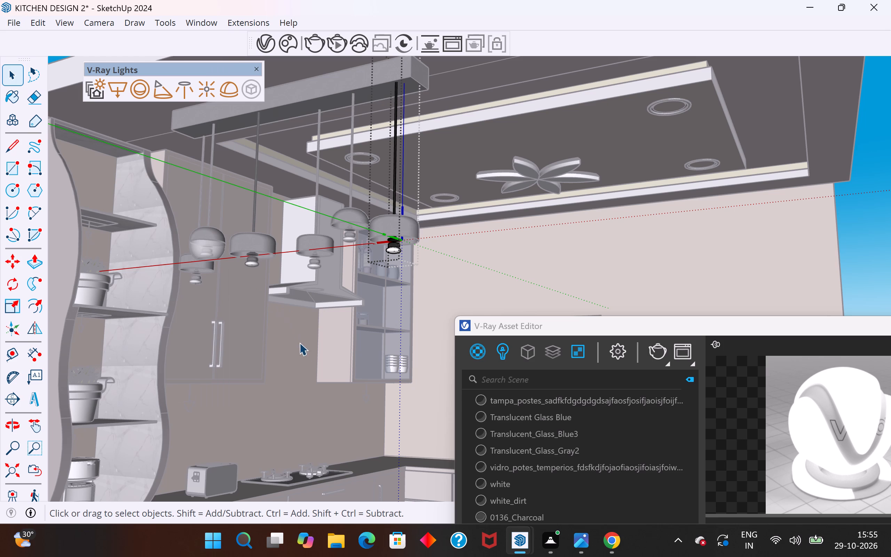
scroll(302, 351, down, 4)
drag(797, 328, 667, 292)
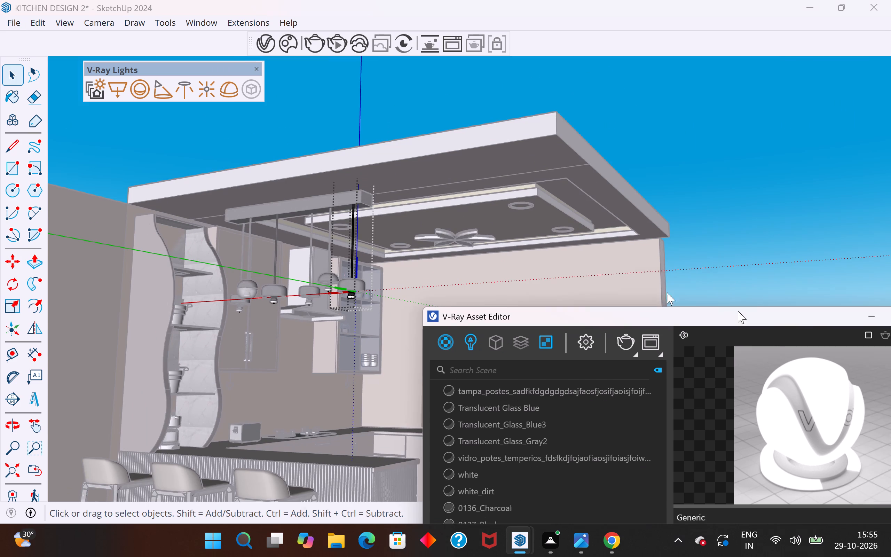
drag(667, 292, 633, 282)
click(804, 282)
click(751, 193)
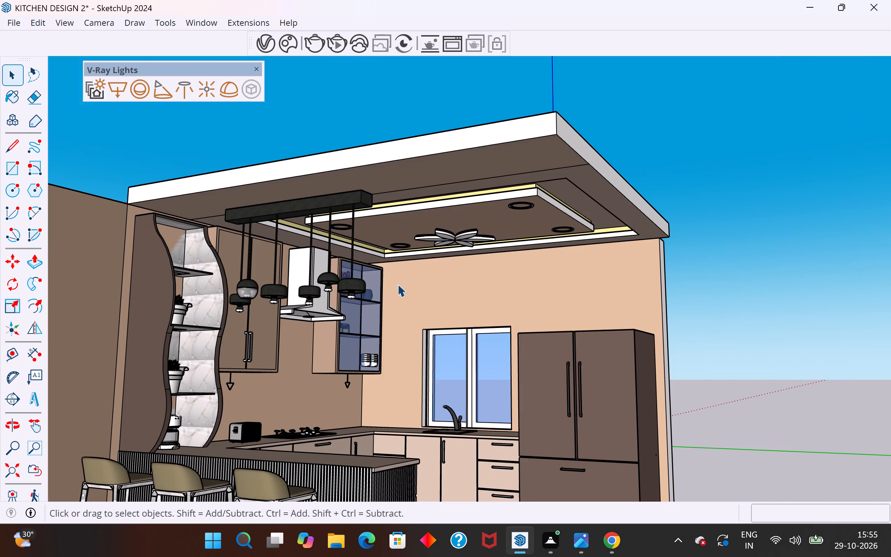
Unhide all remaining hidden objects in the model, including the other pendants' glass shades.
scroll(259, 320, up, 6)
middle_drag(361, 314, 499, 352)
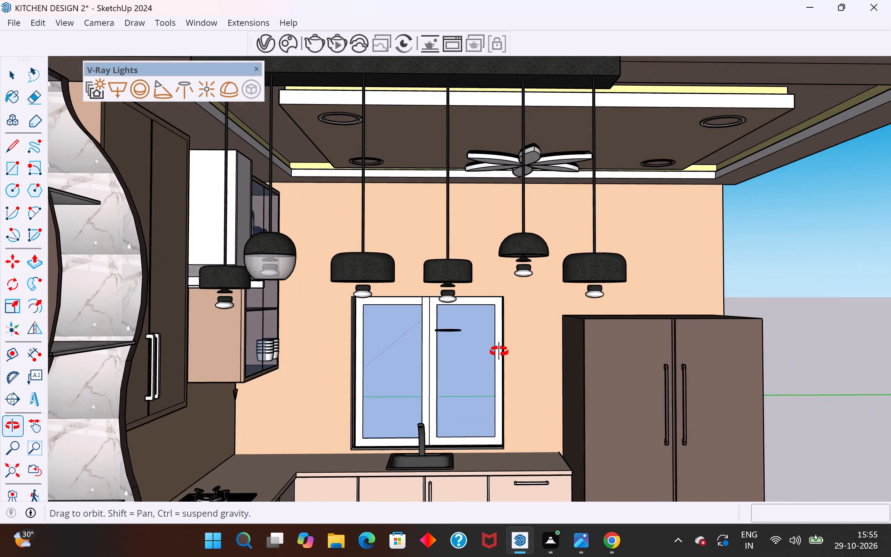
middle_drag(499, 352, 498, 353)
click(34, 20)
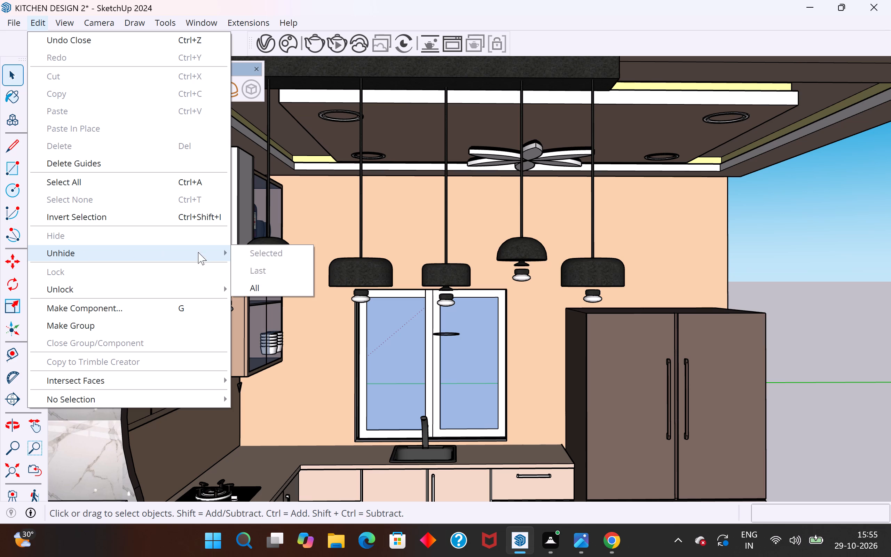
click(260, 282)
Hide the side wall group beside the refrigerator that blocks the view into the kitchen.
scroll(284, 341, down, 6)
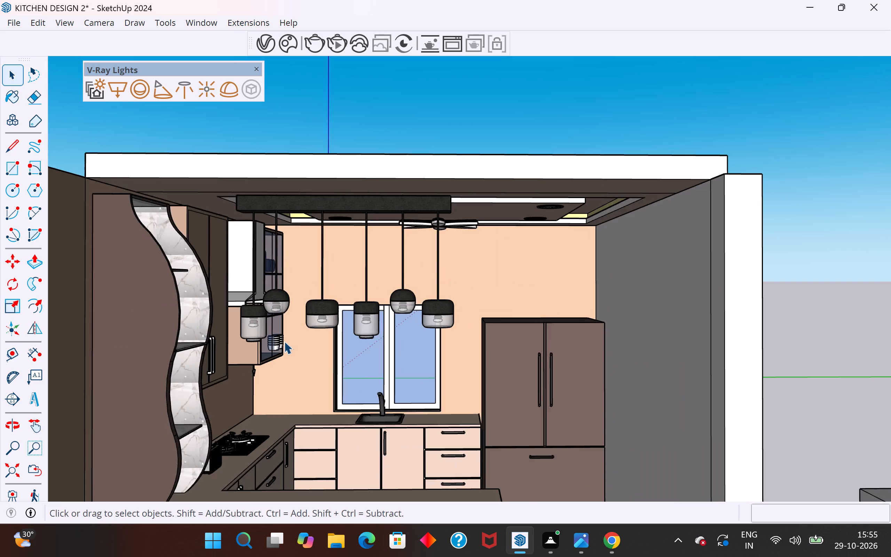
scroll(284, 341, down, 2)
middle_drag(423, 330, 351, 286)
scroll(443, 204, down, 3)
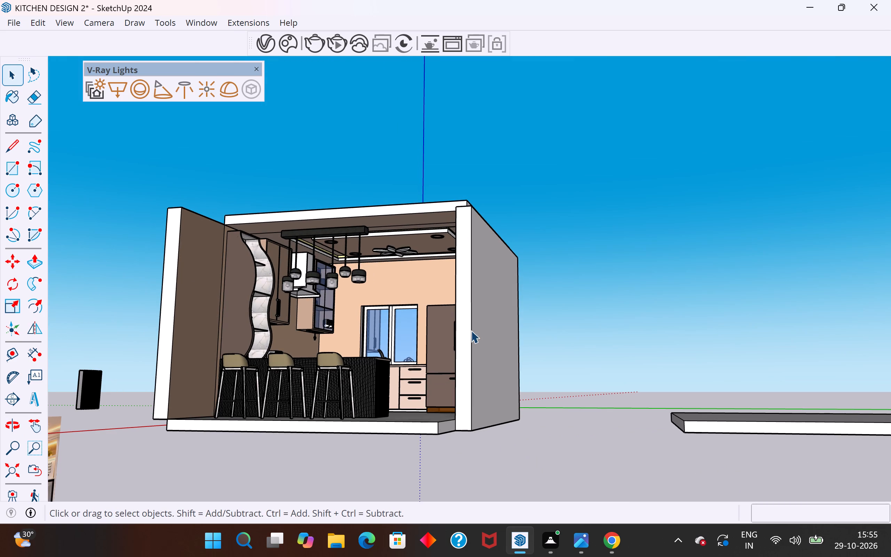
click(471, 330)
right_click(474, 280)
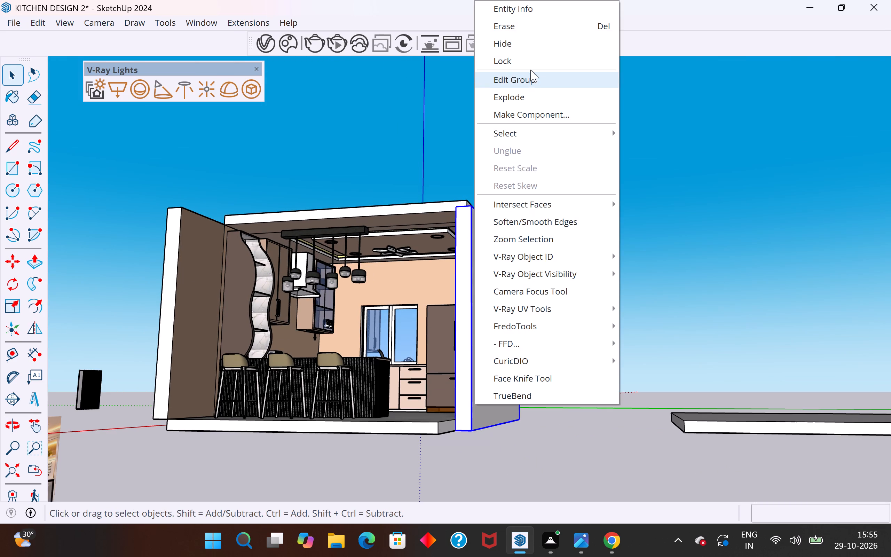
click(524, 46)
Hide the detached slab lying beside the kitchen and the kitchen reference image.
middle_drag(589, 250, 450, 277)
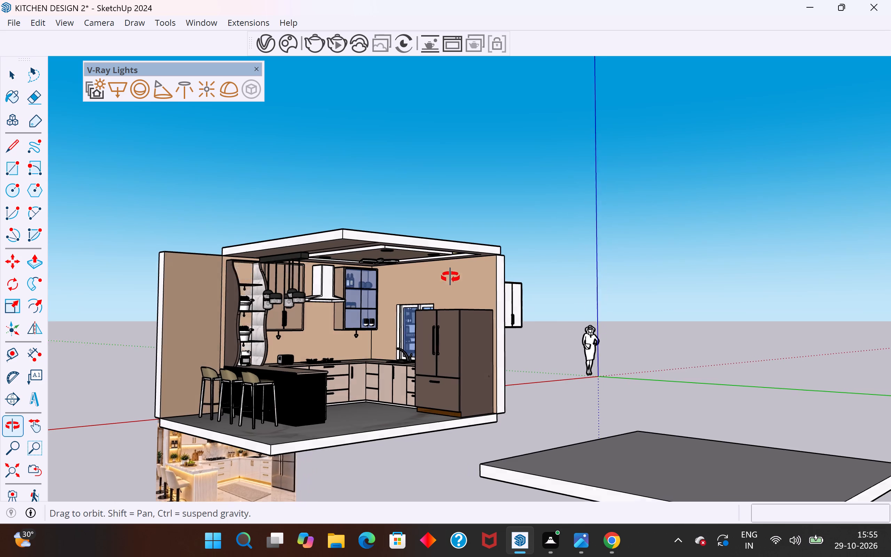
middle_drag(450, 277, 456, 276)
click(615, 474)
right_click(615, 475)
click(666, 119)
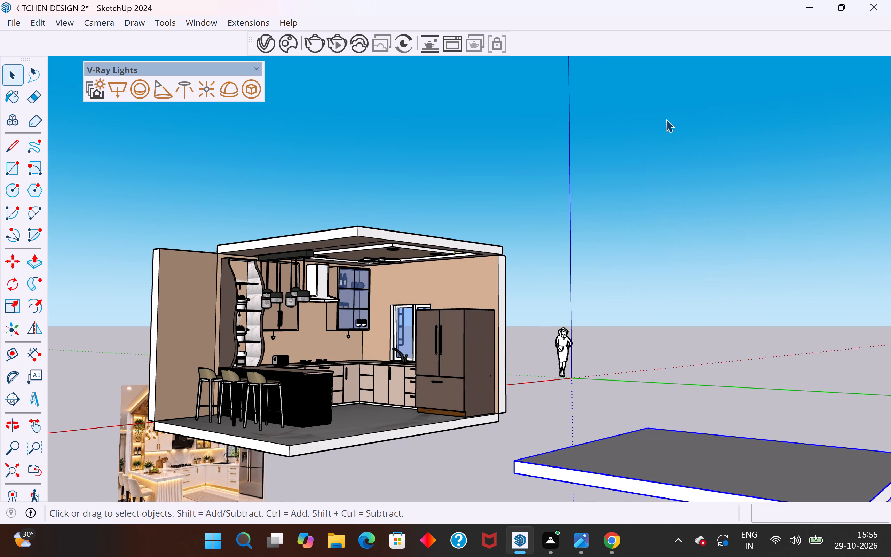
click(206, 486)
right_click(206, 486)
click(244, 179)
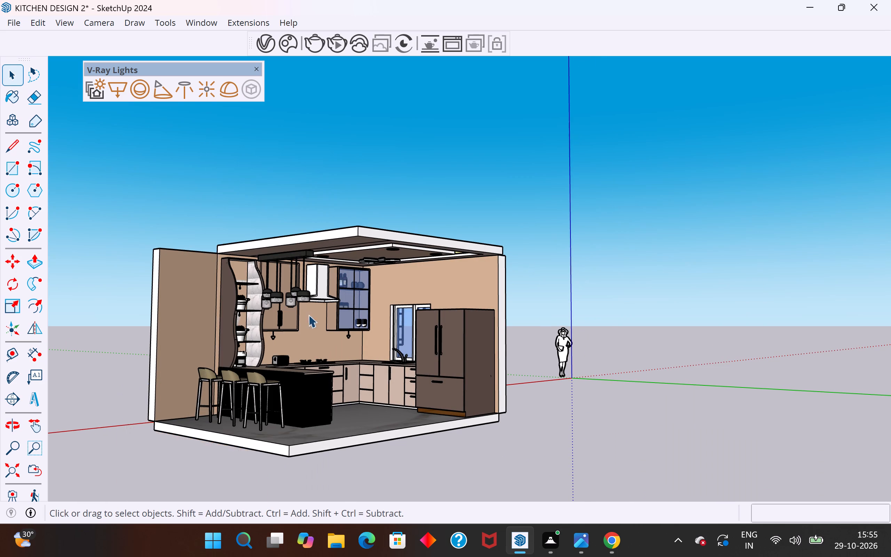
Compose a corner view of the whole kitchen with the island, pendants, ceiling and refrigerator in frame for rendering.
scroll(324, 385, up, 3)
scroll(686, 394, down, 1)
scroll(314, 318, up, 3)
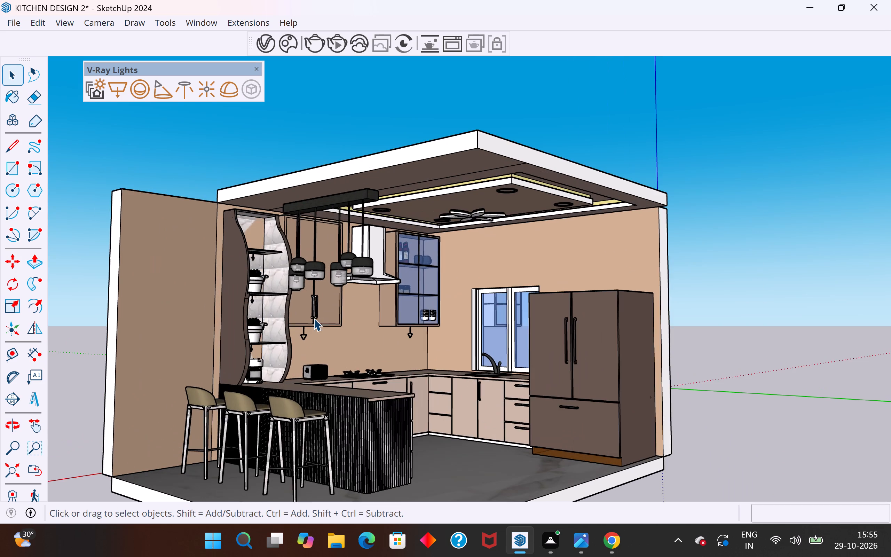
scroll(657, 310, down, 4)
scroll(498, 390, up, 3)
middle_drag(520, 353, 524, 356)
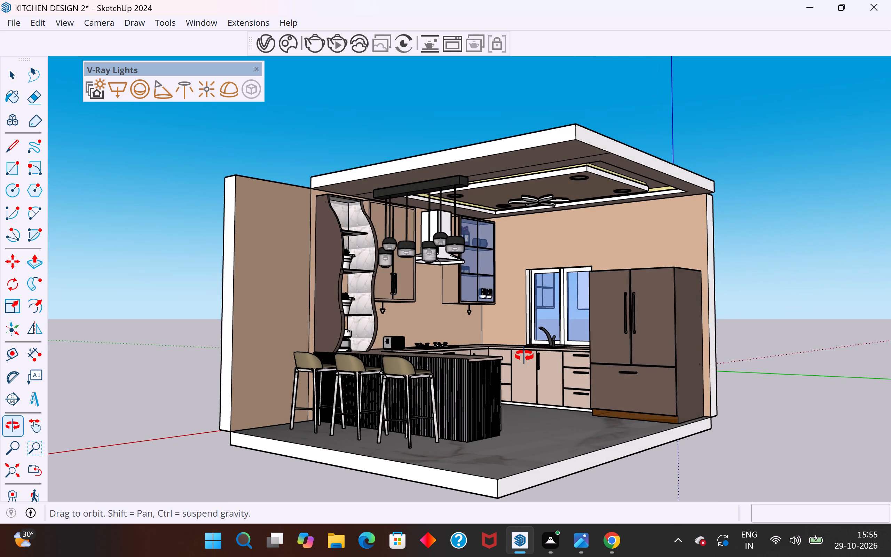
middle_drag(524, 356, 520, 346)
scroll(520, 346, up, 2)
scroll(520, 346, down, 1)
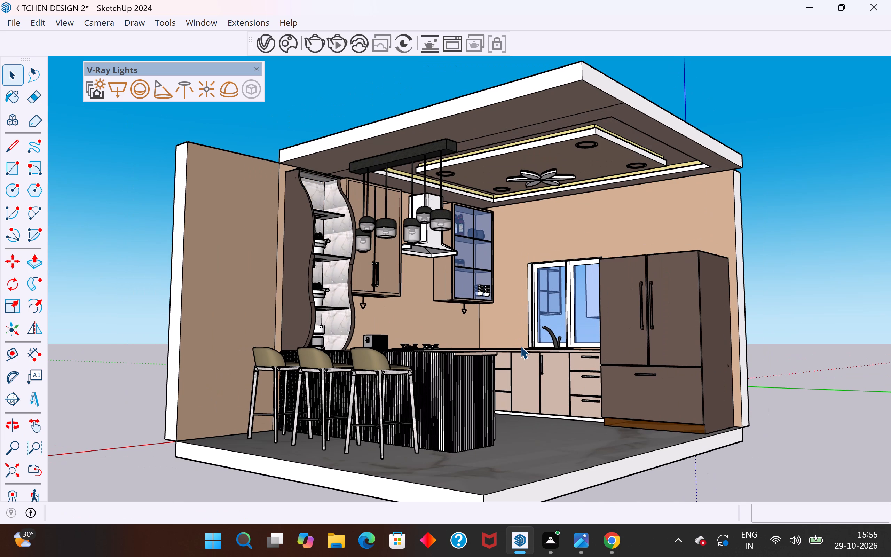
scroll(489, 419, down, 1)
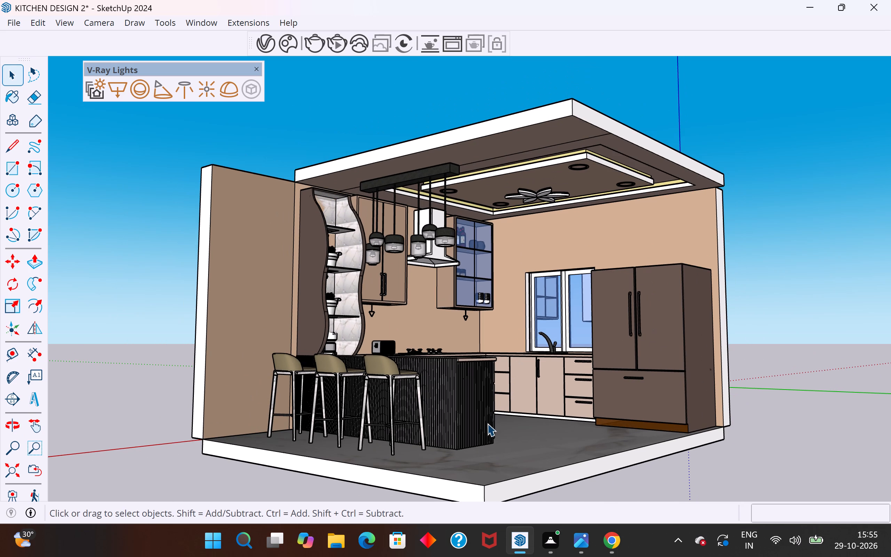
middle_drag(482, 430, 478, 450)
scroll(457, 374, down, 2)
scroll(472, 466, up, 3)
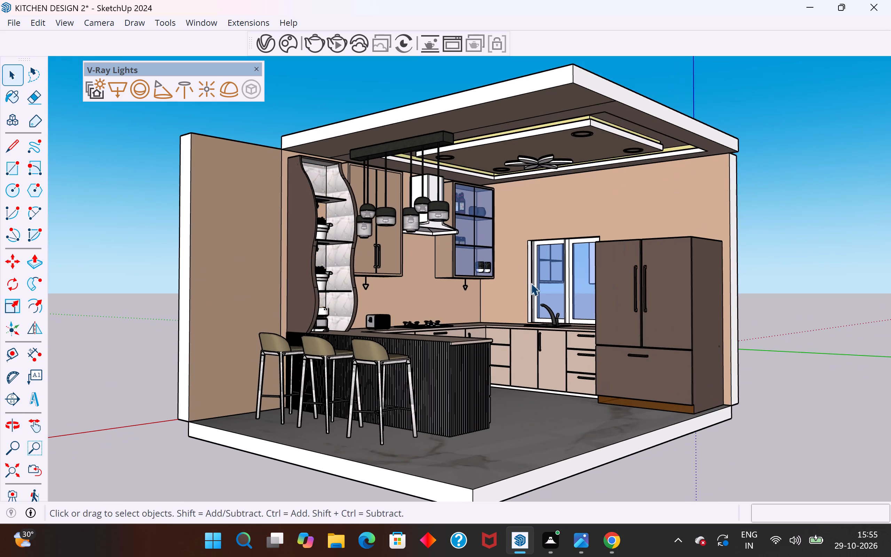
middle_drag(538, 244, 469, 245)
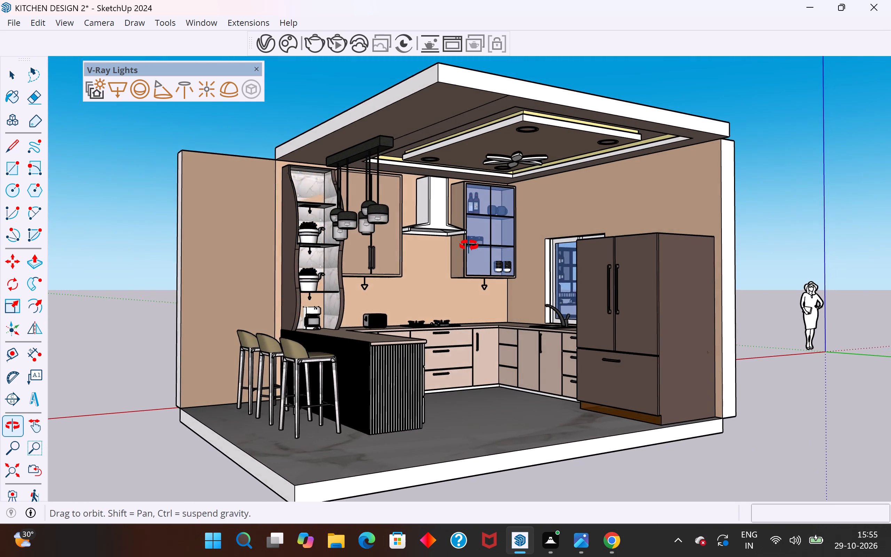
middle_drag(469, 245, 483, 245)
scroll(564, 176, down, 5)
middle_drag(548, 305, 553, 358)
scroll(548, 369, up, 5)
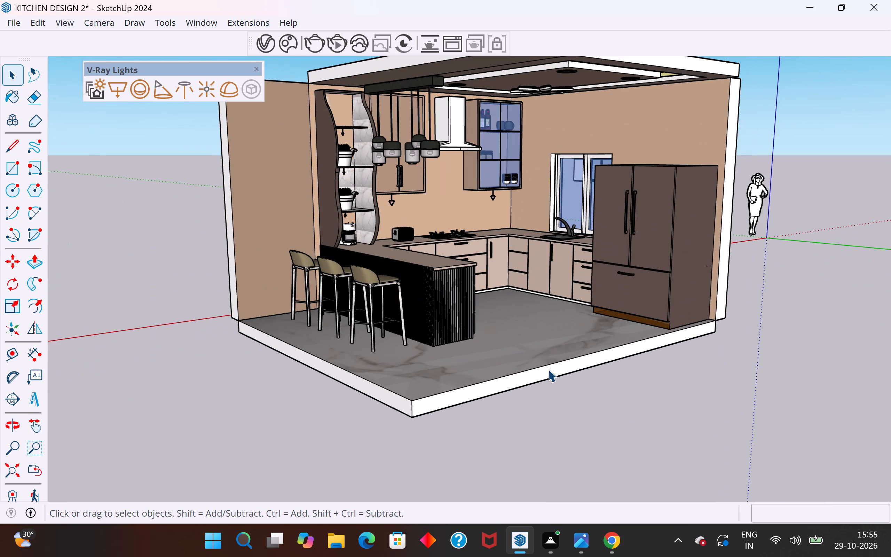
scroll(519, 460, down, 3)
middle_drag(529, 288, 540, 243)
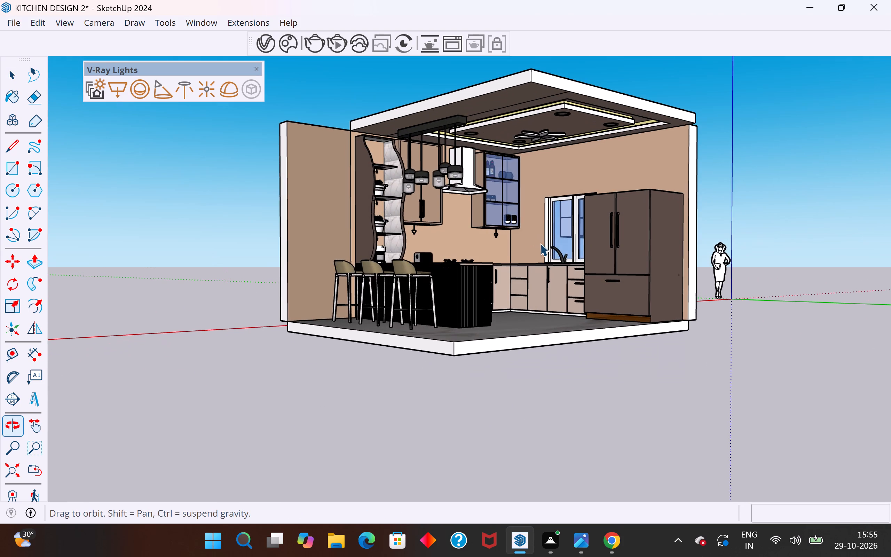
scroll(554, 144, up, 2)
scroll(520, 326, down, 2)
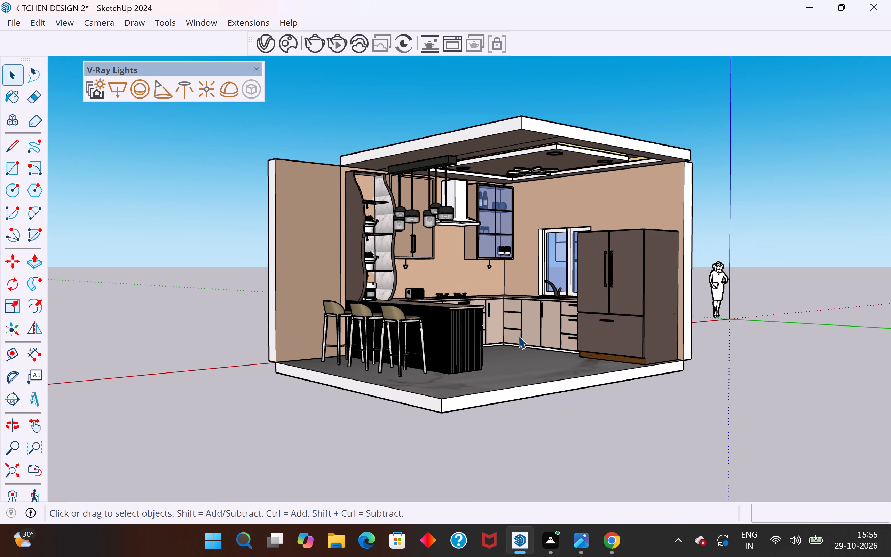
scroll(571, 104, up, 2)
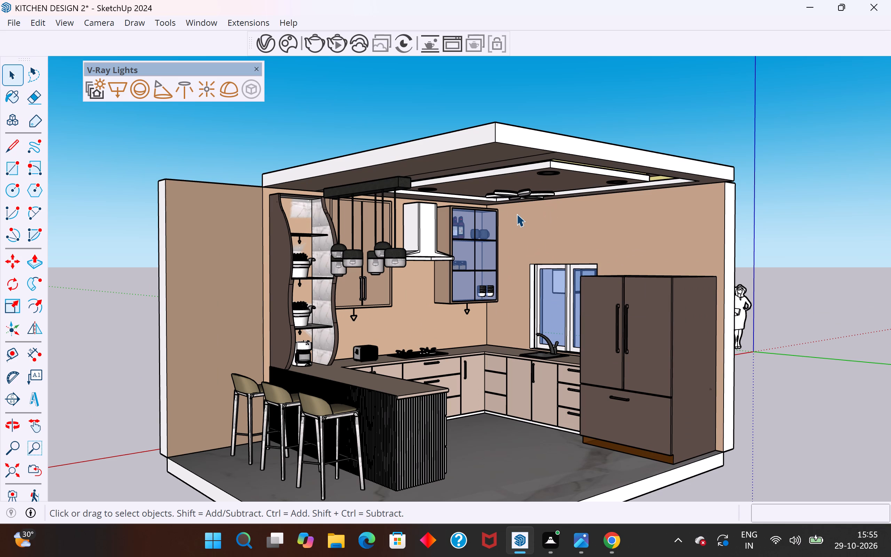
Render the kitchen view in V-Ray and examine the pendant bulbs and light strips up close in the frame buffer.
click(271, 45)
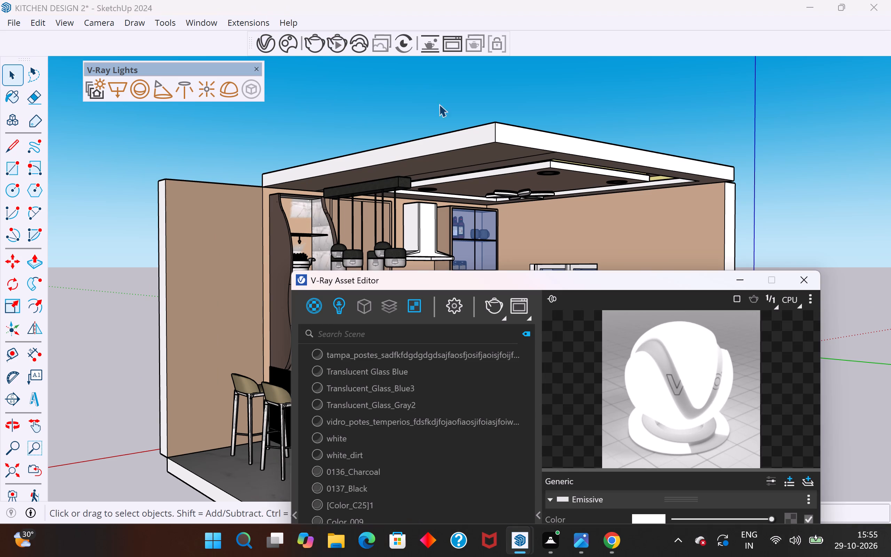
click(494, 312)
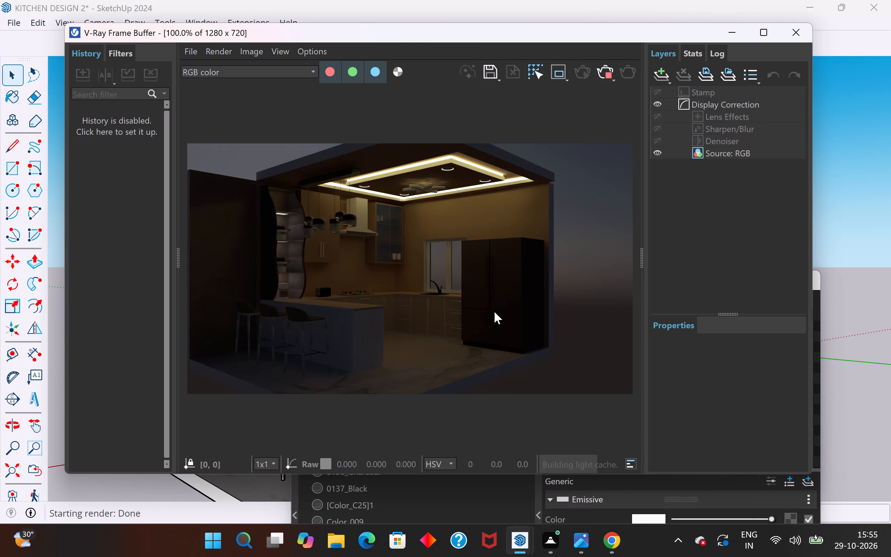
scroll(561, 250, down, 1)
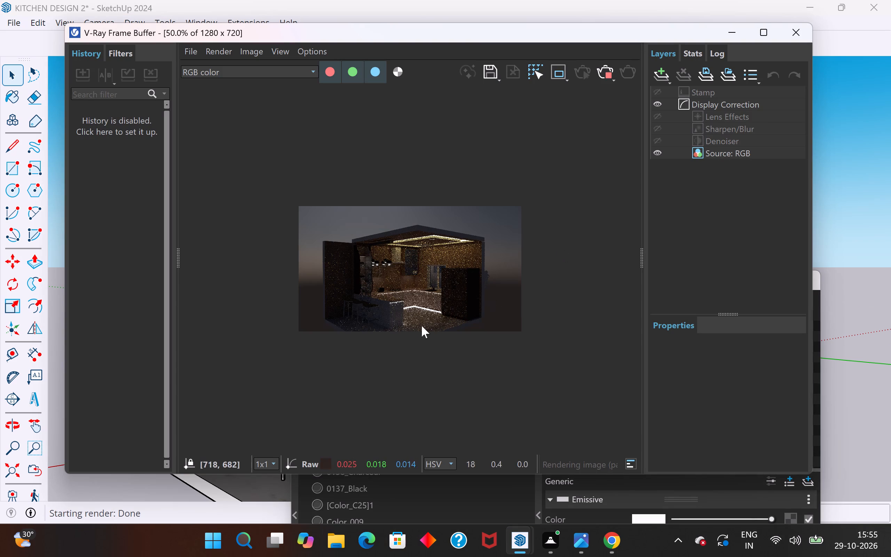
scroll(410, 333, up, 1)
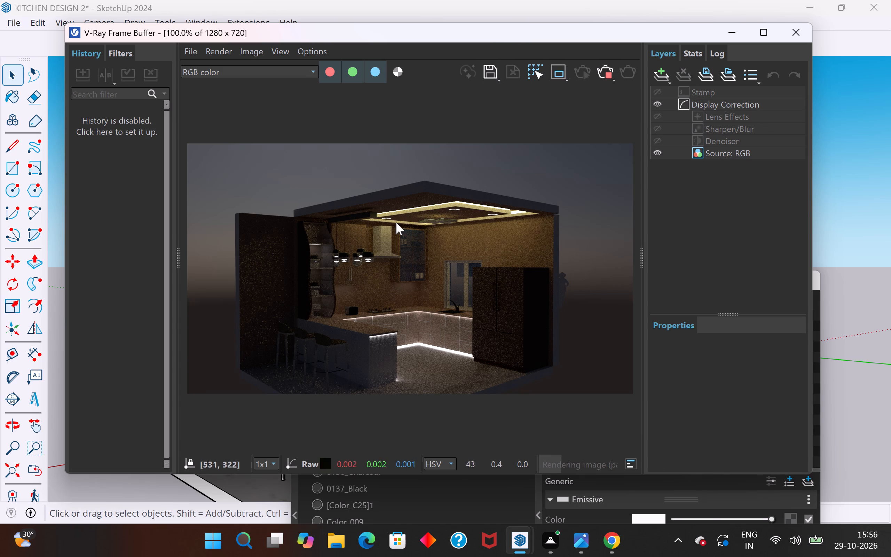
drag(588, 32, 717, 29)
scroll(515, 384, up, 1)
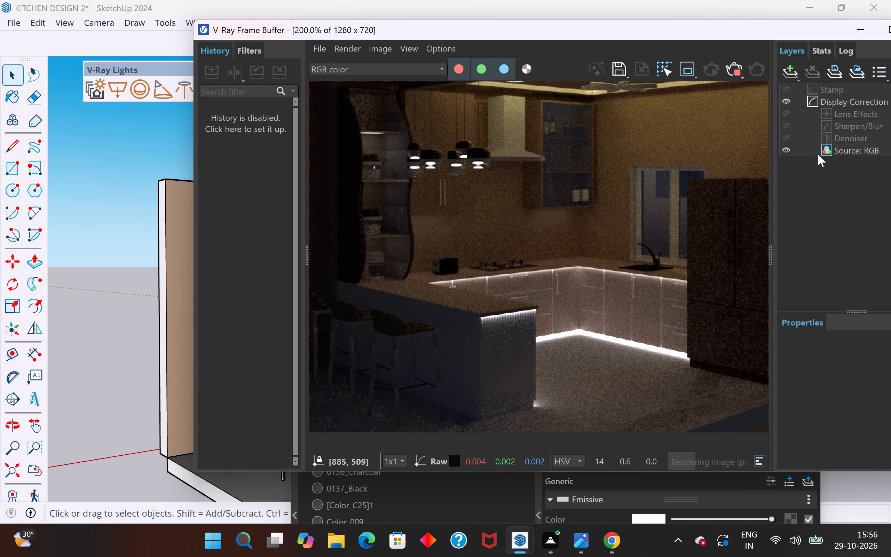
Set the Emissive#2 material's intensity to 6 in the V-Ray Asset Editor.
drag(794, 29, 464, 44)
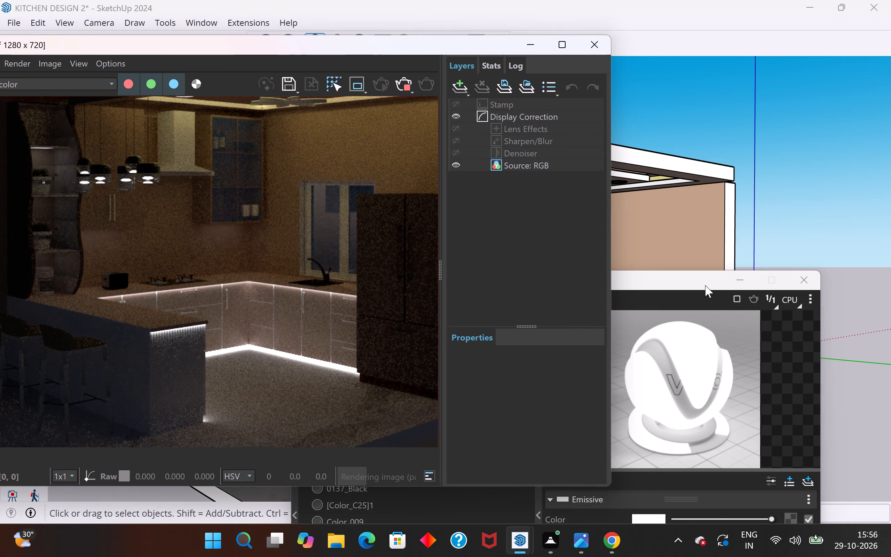
drag(706, 279, 757, 71)
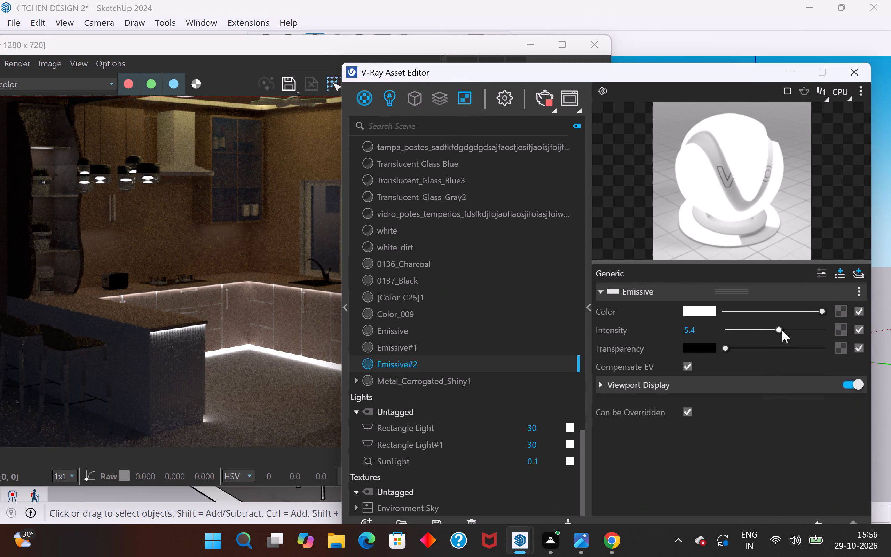
drag(782, 330, 793, 332)
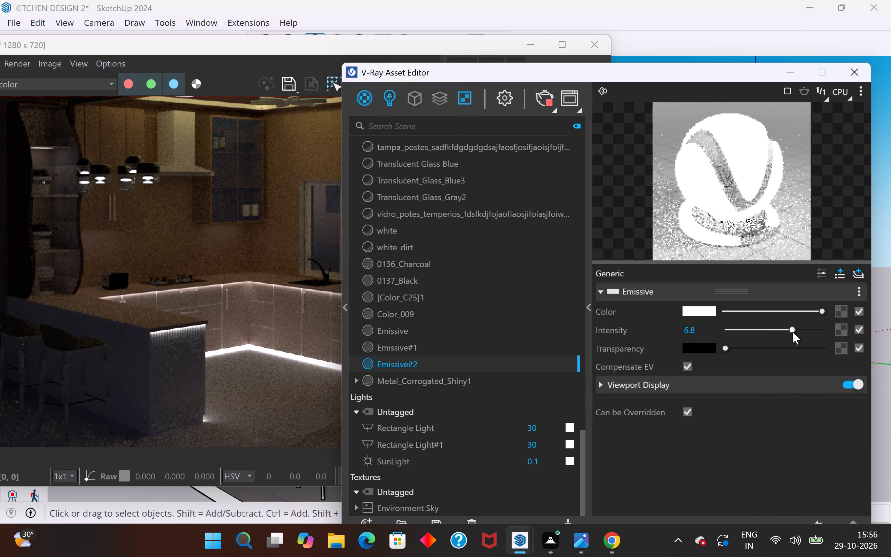
drag(793, 332, 784, 335)
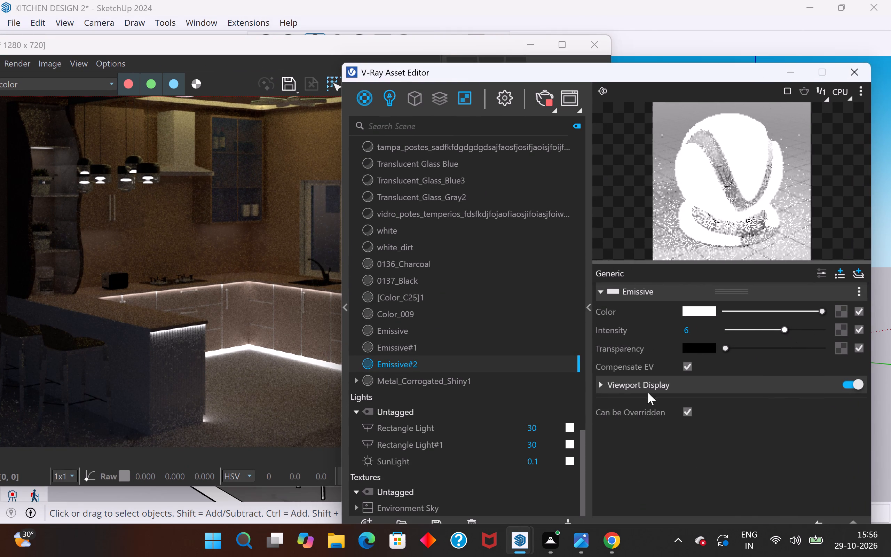
Raise the intensity of Rectangle Light to 57.2 and of Rectangle Light#1 to 67.3.
click(448, 430)
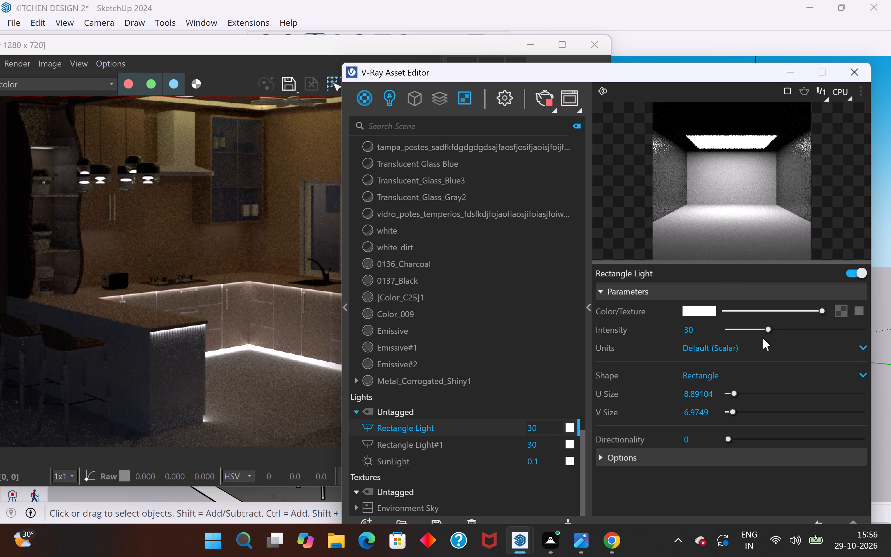
drag(768, 331, 804, 331)
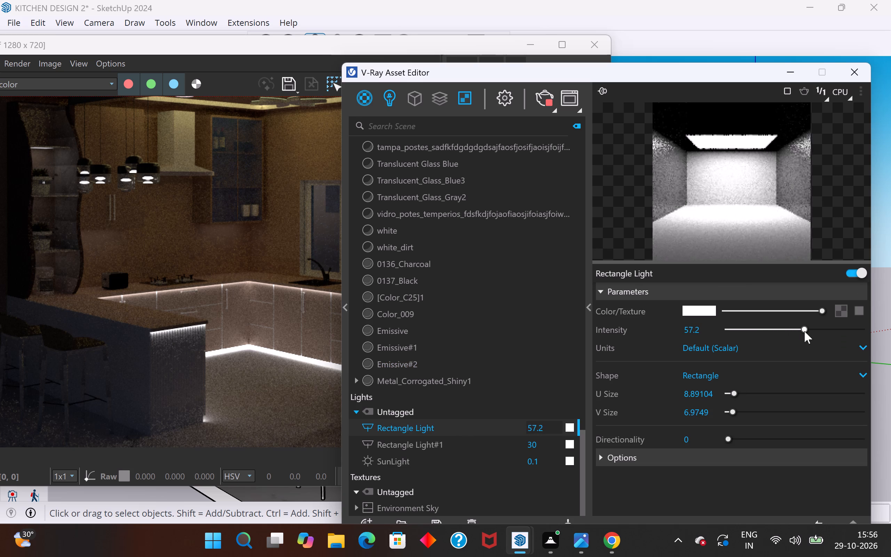
click(452, 443)
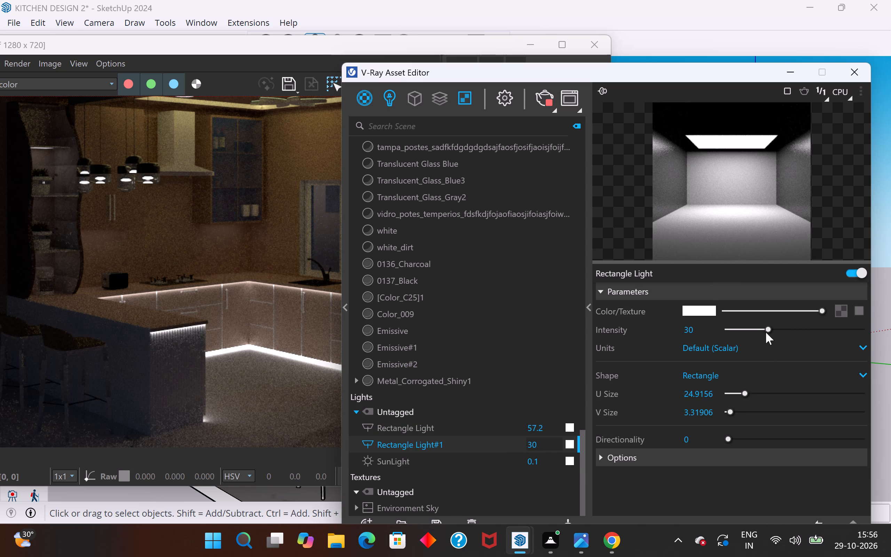
drag(771, 332, 818, 333)
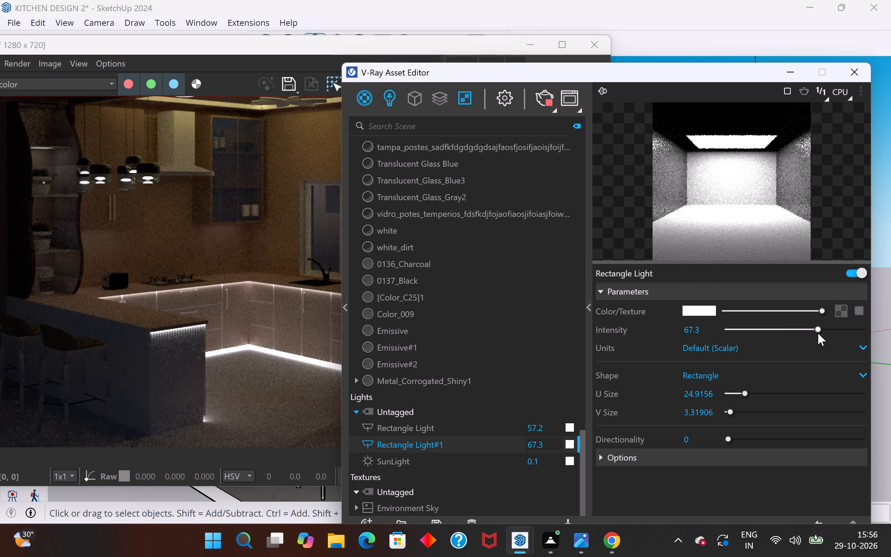
Raise the intensity of Rectangle Light#1 to 67.8 in the V-Ray Asset Editor.
drag(818, 333, 819, 334)
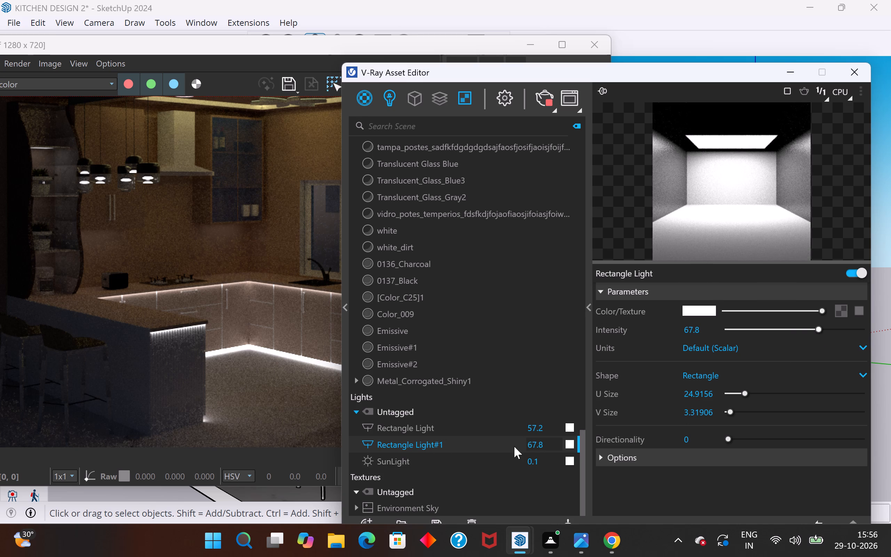
scroll(516, 440, up, 4)
scroll(526, 397, up, 3)
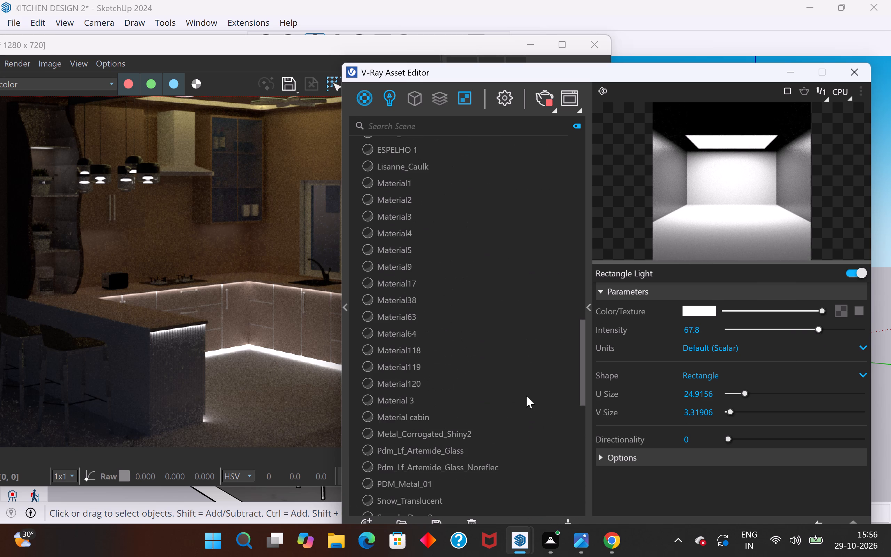
click(861, 74)
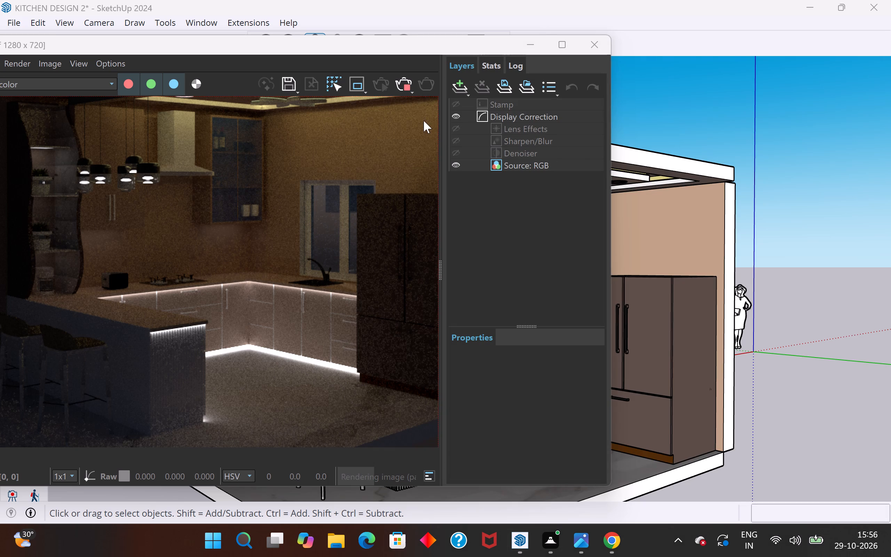
Stop the running render, frame the kitchen model a little closer, and start a new V-Ray render.
click(405, 86)
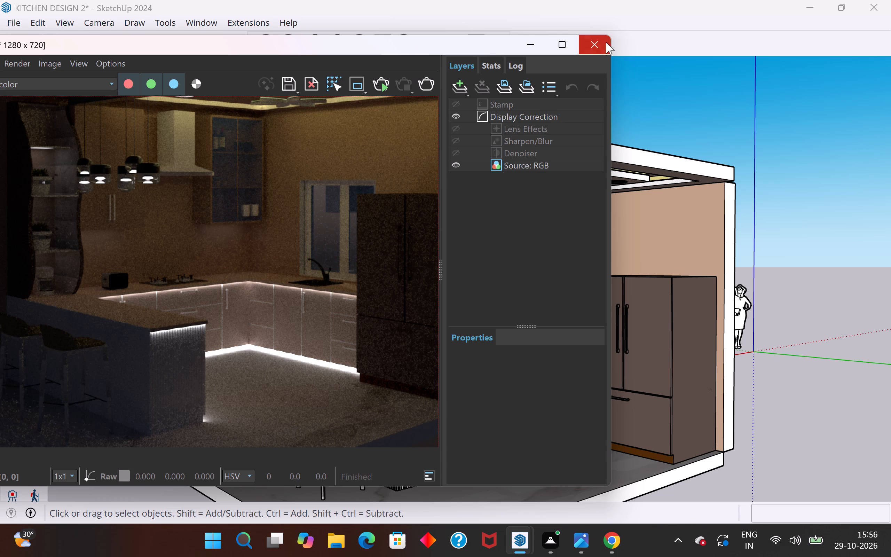
click(595, 44)
scroll(819, 267, down, 3)
scroll(698, 296, up, 2)
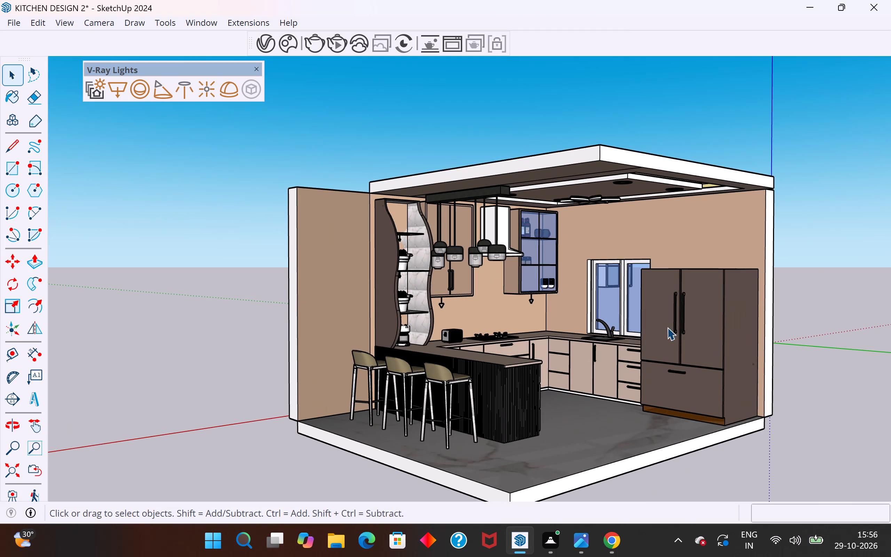
scroll(663, 332, up, 1)
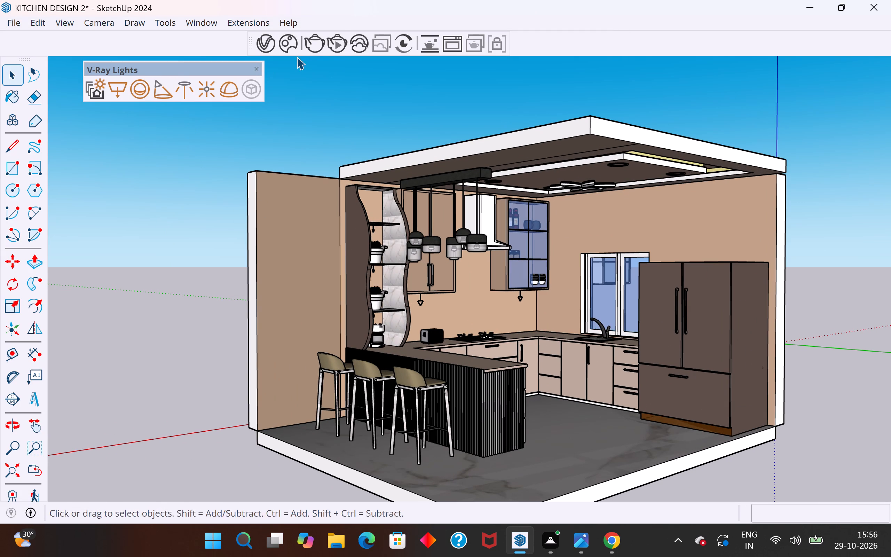
click(334, 45)
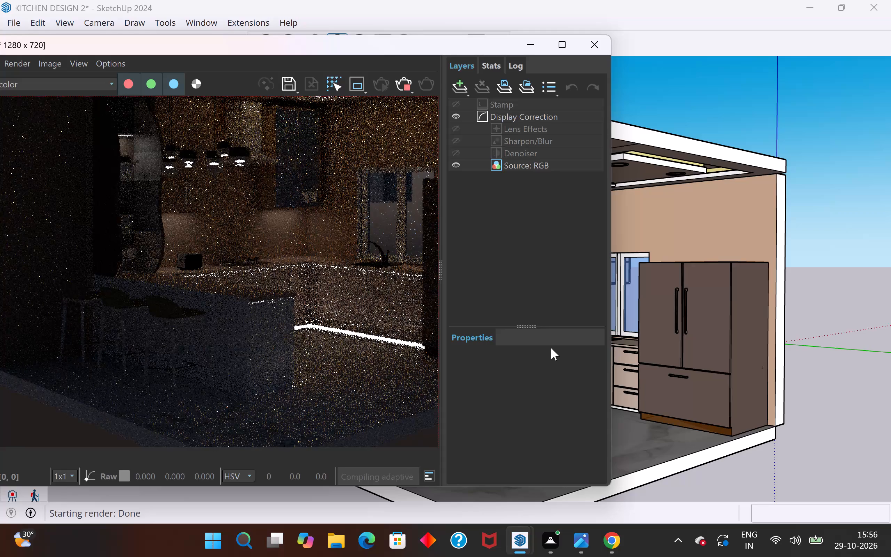
Examine the new render in an enlarged frame buffer, checking the overall lighting, the glowing strips and the island up close.
scroll(551, 348, down, 1)
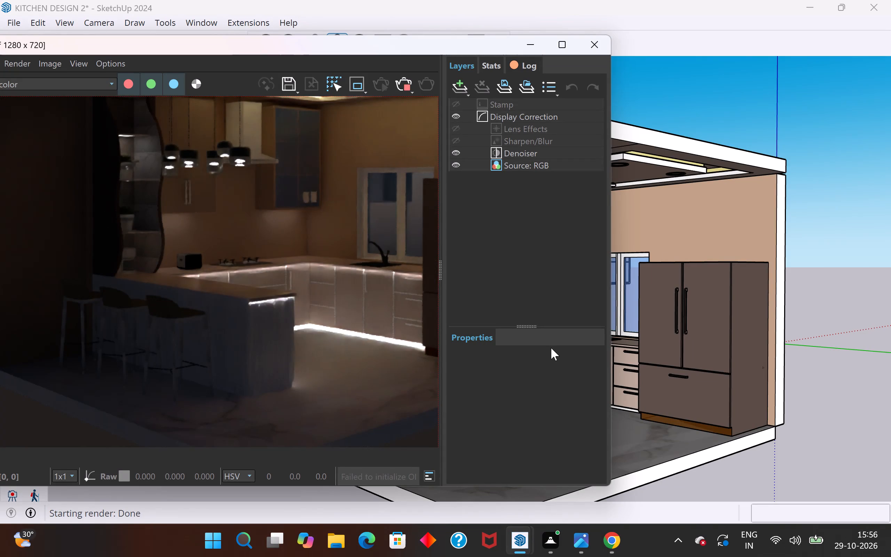
scroll(390, 390, down, 2)
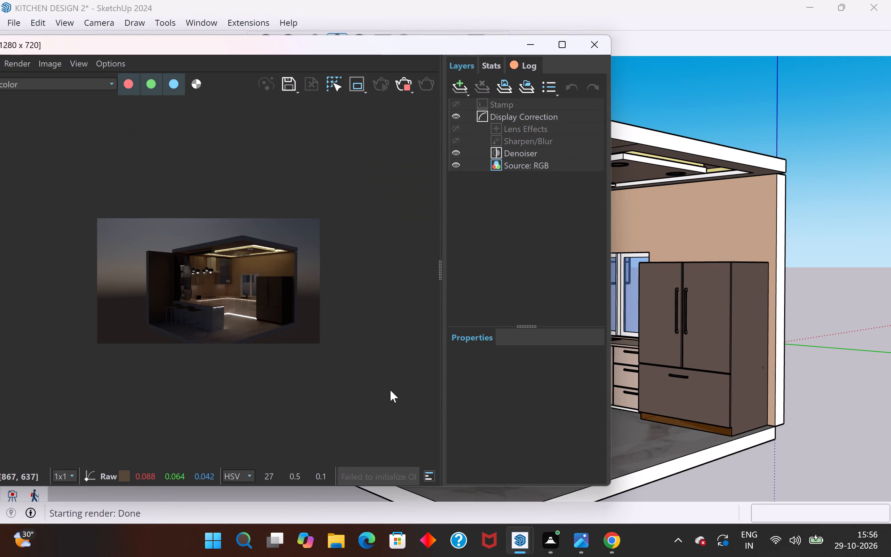
scroll(390, 390, up, 1)
drag(615, 289, 751, 305)
scroll(312, 342, up, 1)
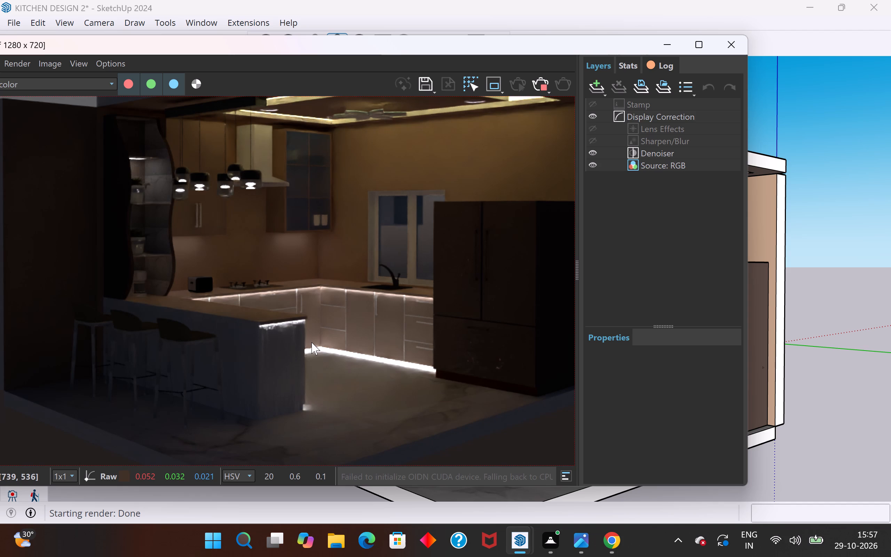
scroll(312, 342, down, 1)
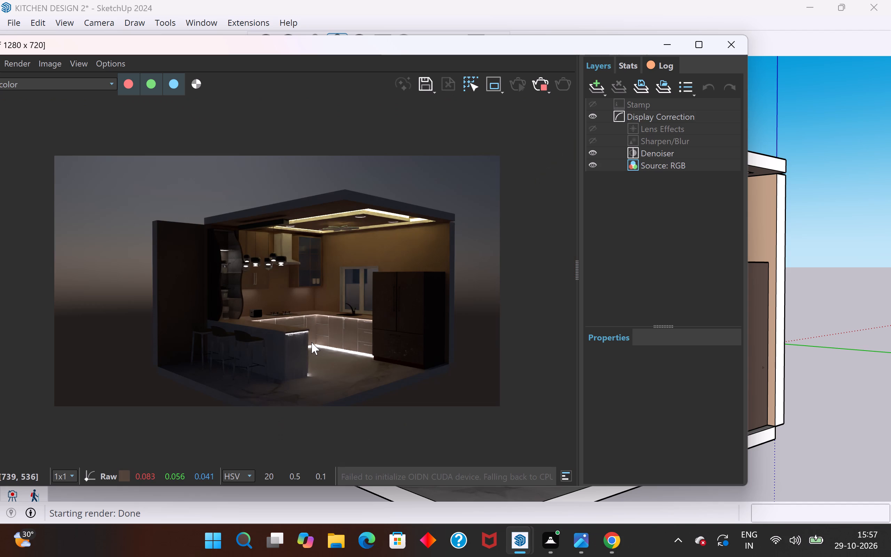
scroll(312, 342, up, 1)
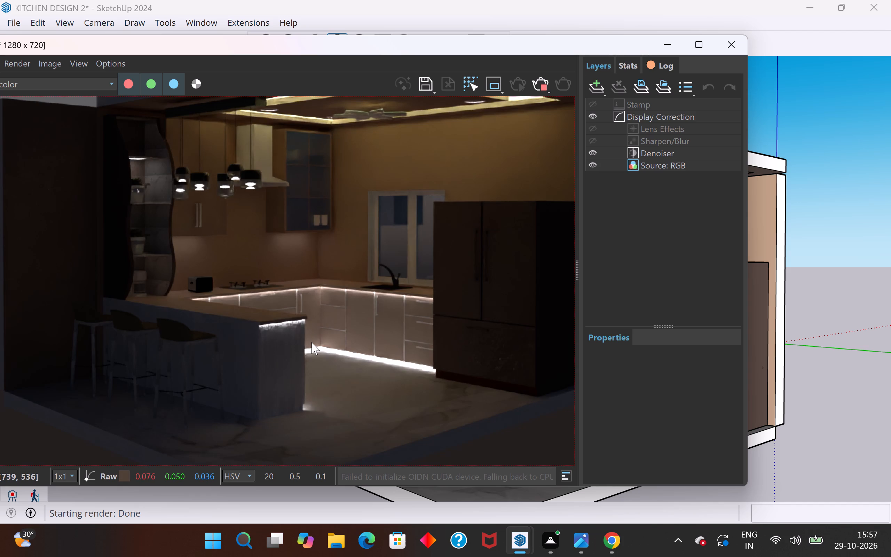
scroll(312, 342, down, 1)
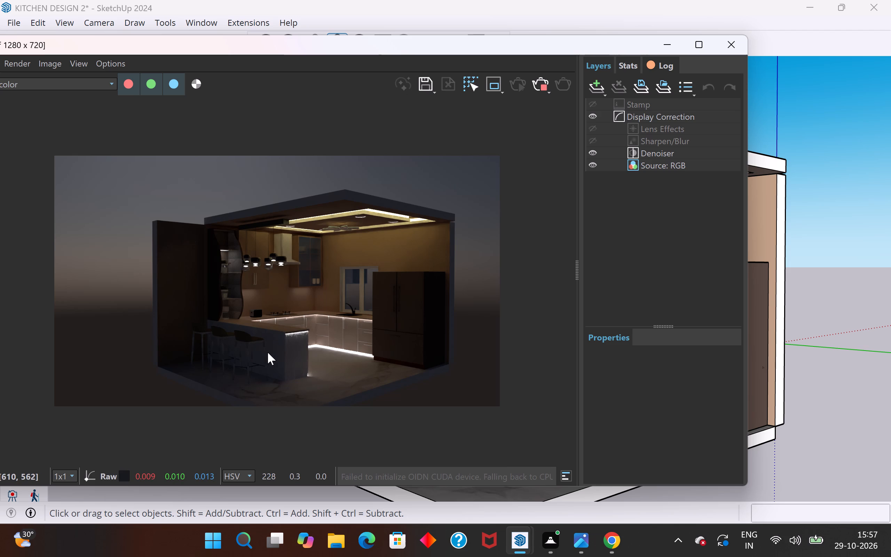
scroll(274, 347, up, 3)
scroll(274, 347, down, 3)
scroll(277, 370, up, 3)
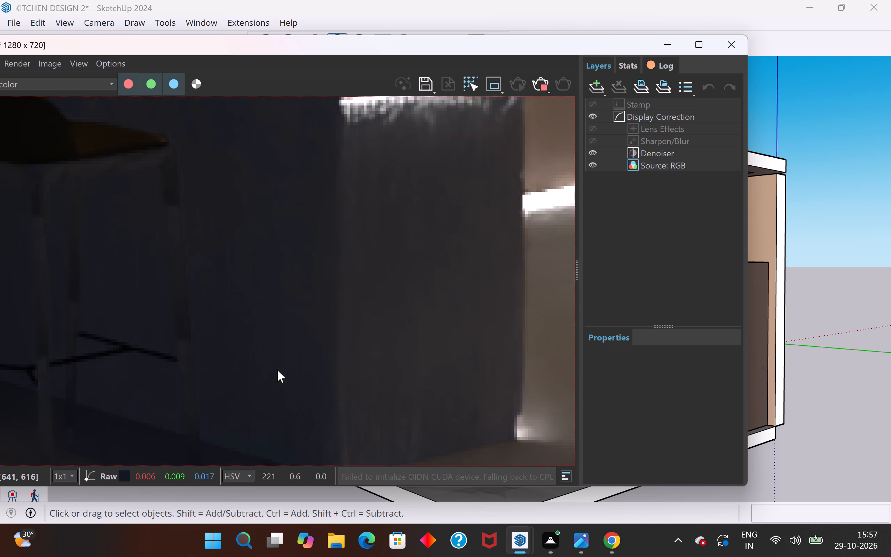
click(735, 49)
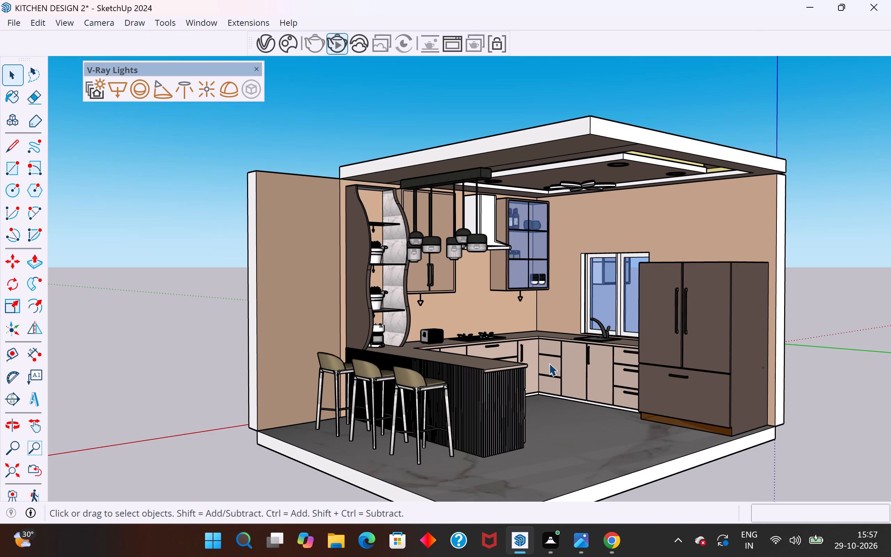
Lower the Emissive#2 material's intensity to 4.6 in the V-Ray Asset Editor.
click(267, 47)
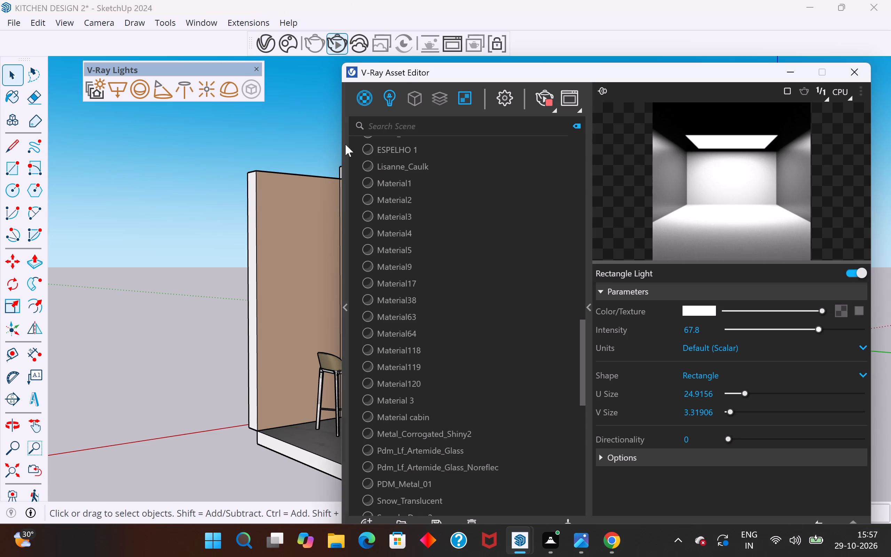
scroll(451, 362, down, 9)
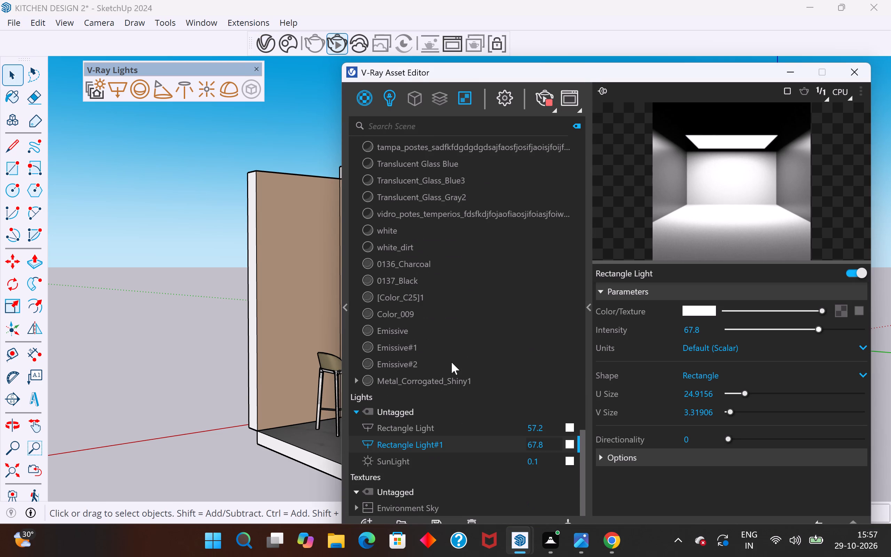
scroll(451, 362, down, 3)
click(421, 363)
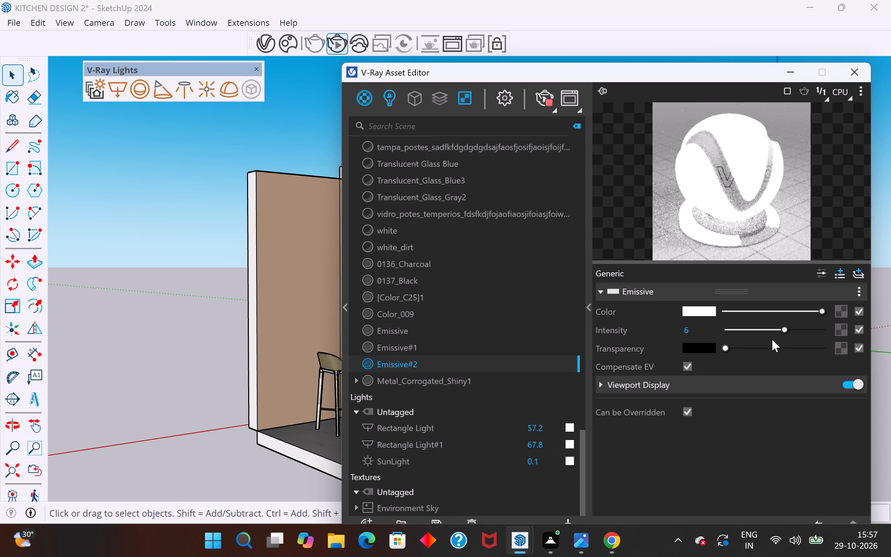
drag(783, 330, 772, 332)
Lower the Emissive#1 material's intensity to 4.6, the same as Emissive#2.
click(500, 343)
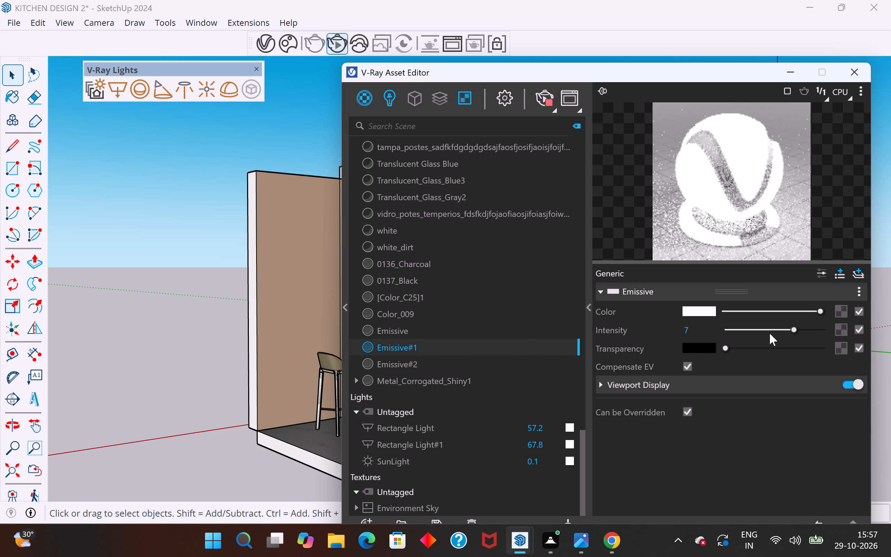
drag(791, 331, 780, 330)
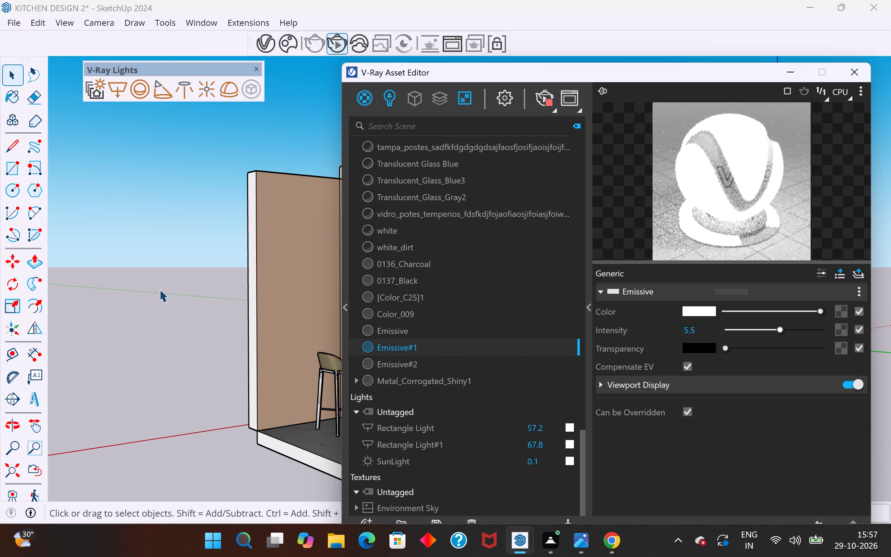
click(435, 360)
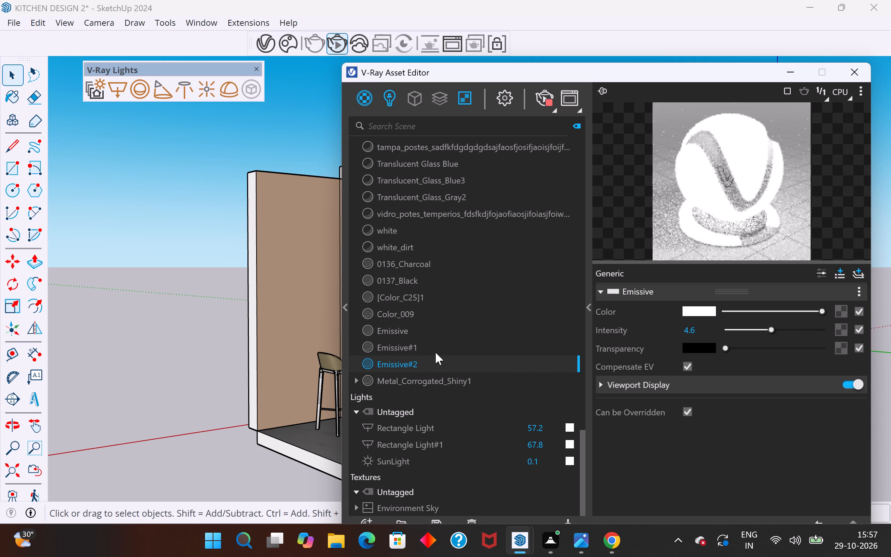
click(435, 344)
drag(780, 329, 773, 332)
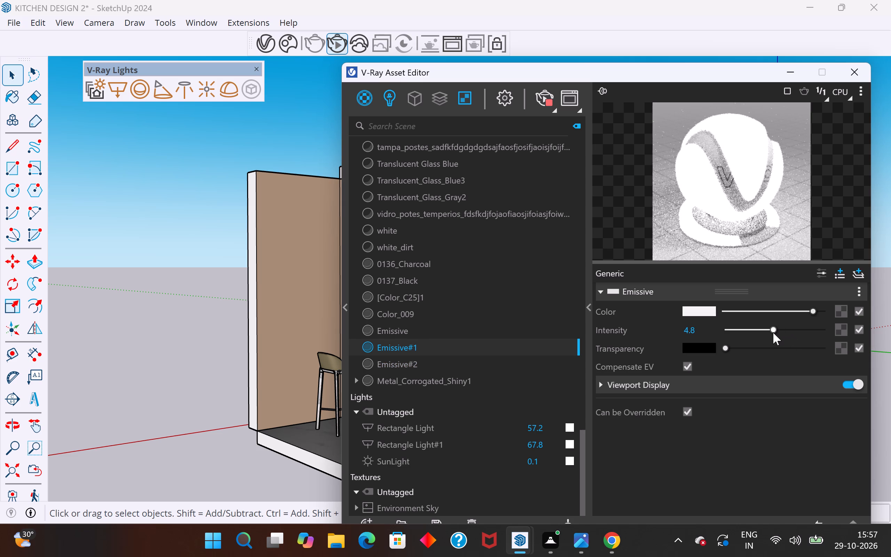
drag(773, 332, 770, 331)
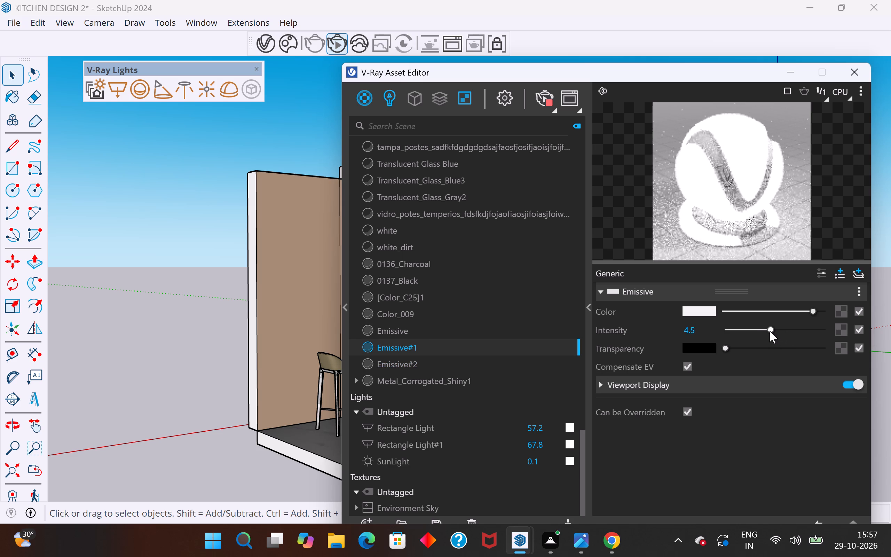
drag(770, 331, 768, 329)
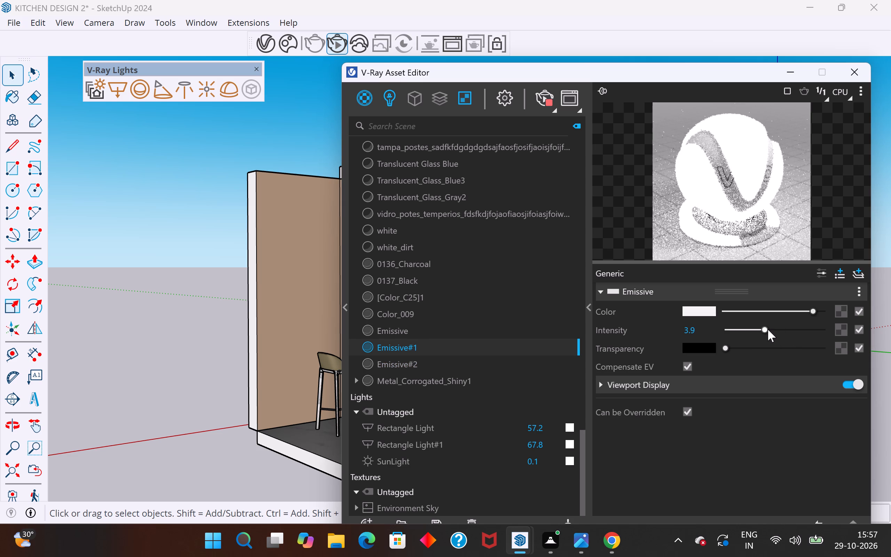
drag(768, 329, 771, 330)
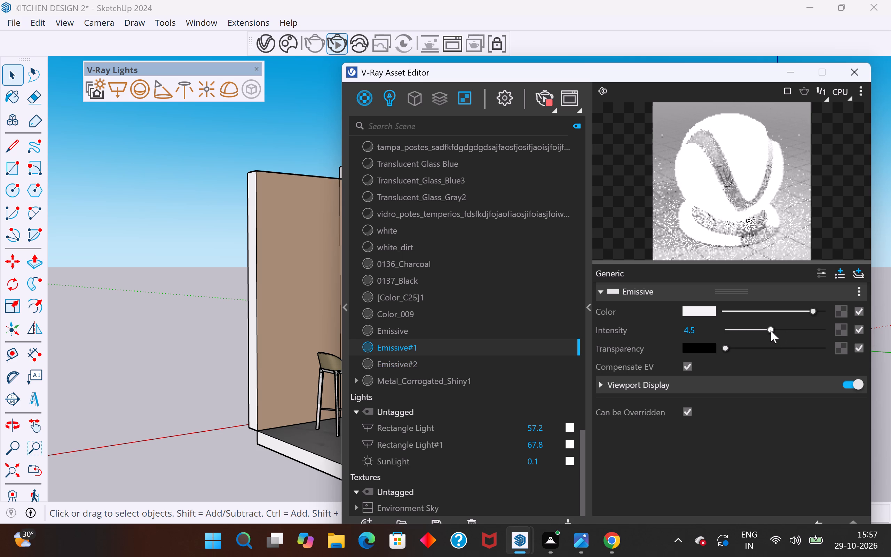
drag(771, 330, 770, 329)
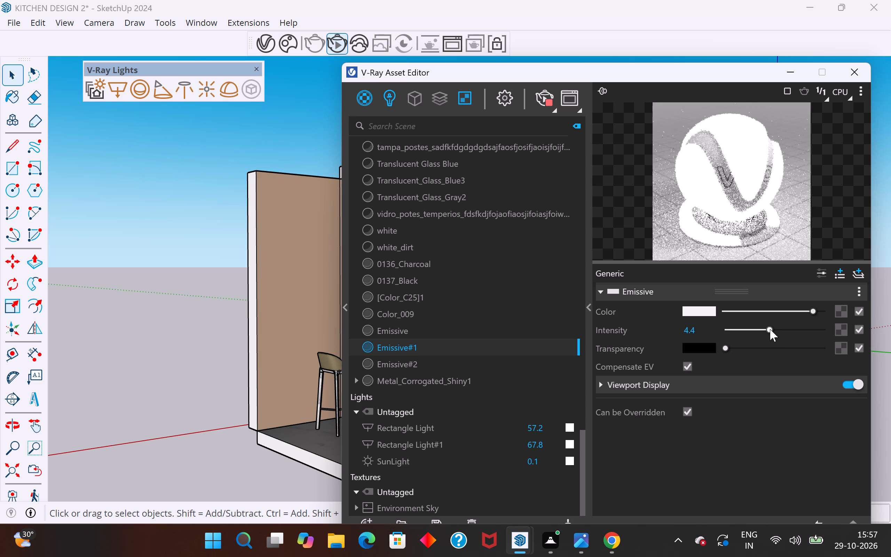
drag(770, 329, 770, 328)
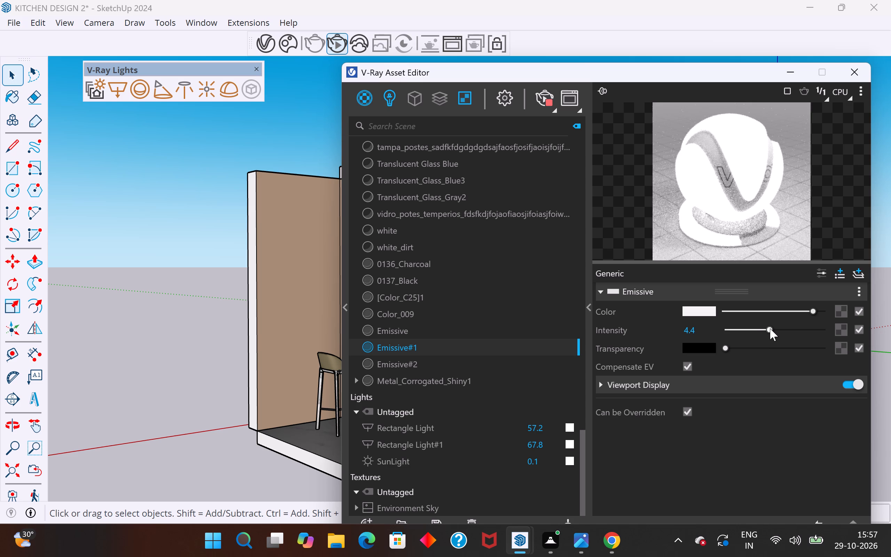
drag(770, 328, 772, 329)
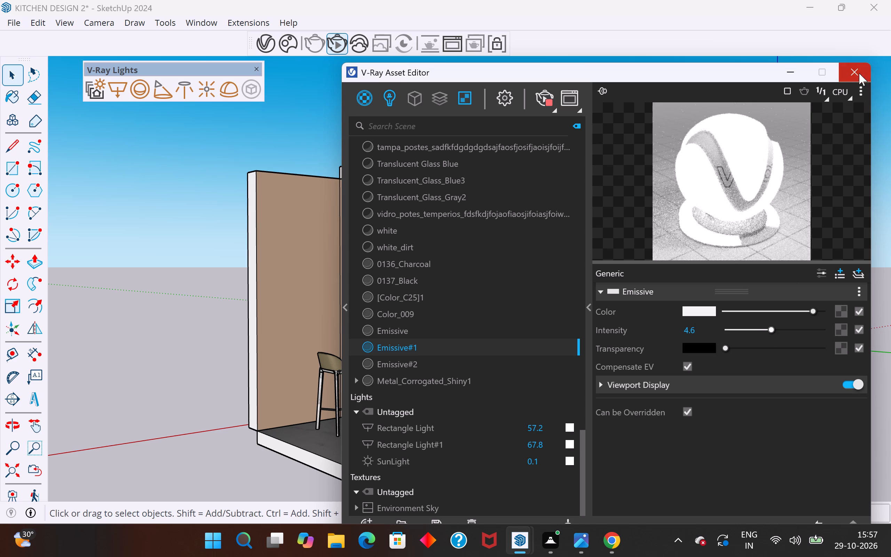
click(859, 71)
Examine the kitchen model around the island, including its fluted end panel, its base and the cabinets behind it.
click(194, 358)
scroll(425, 295, down, 3)
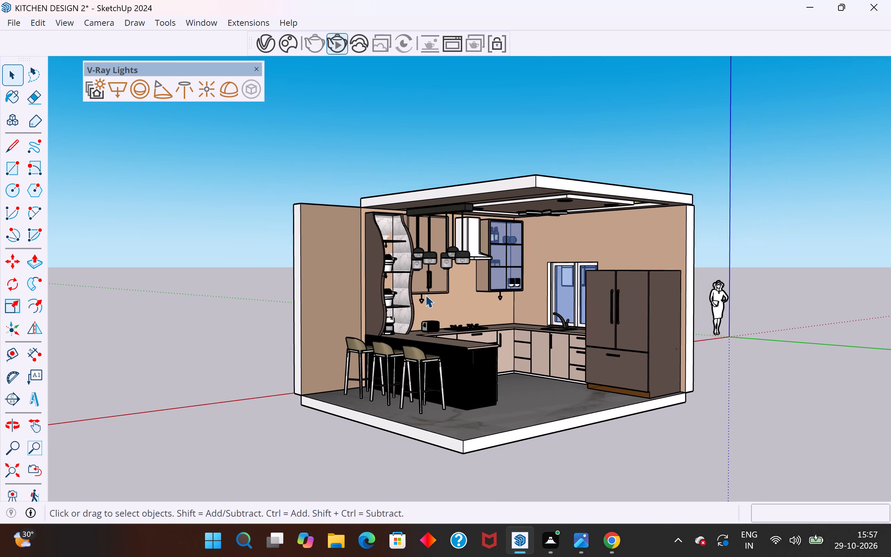
scroll(567, 379, up, 3)
scroll(616, 353, up, 1)
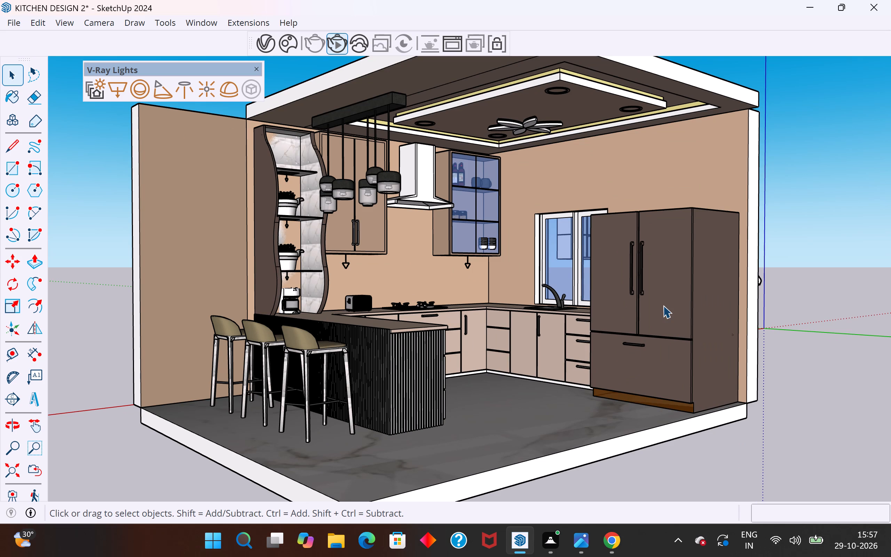
scroll(384, 317, down, 2)
scroll(394, 412, up, 6)
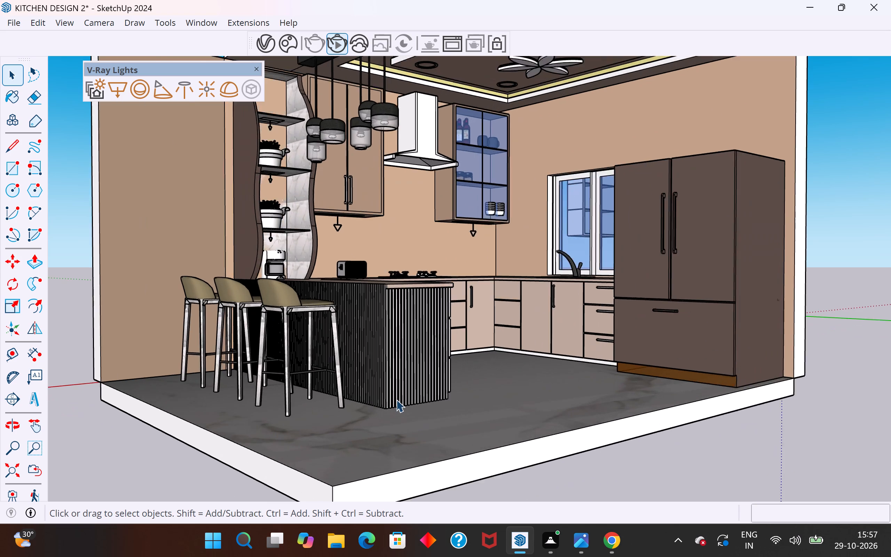
scroll(396, 399, up, 13)
middle_drag(444, 384, 198, 381)
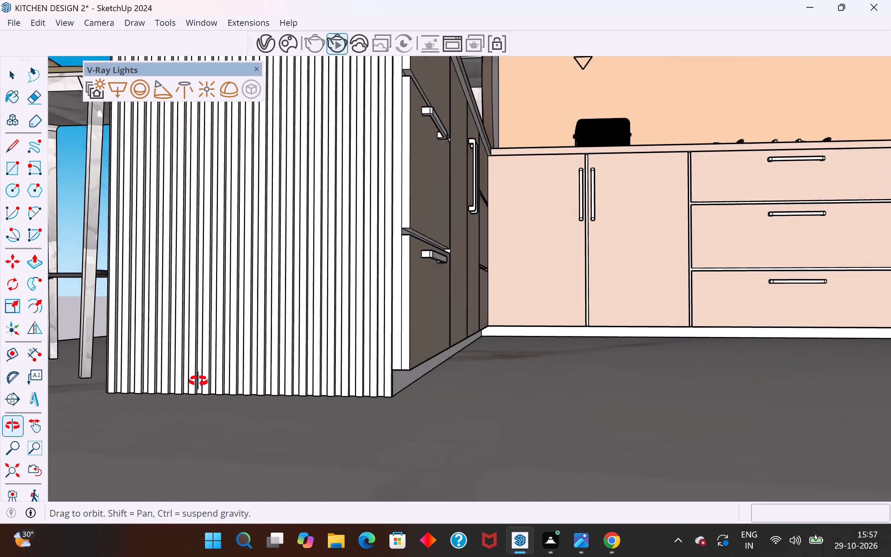
middle_drag(198, 381, 320, 413)
scroll(364, 393, down, 5)
middle_drag(359, 335, 443, 338)
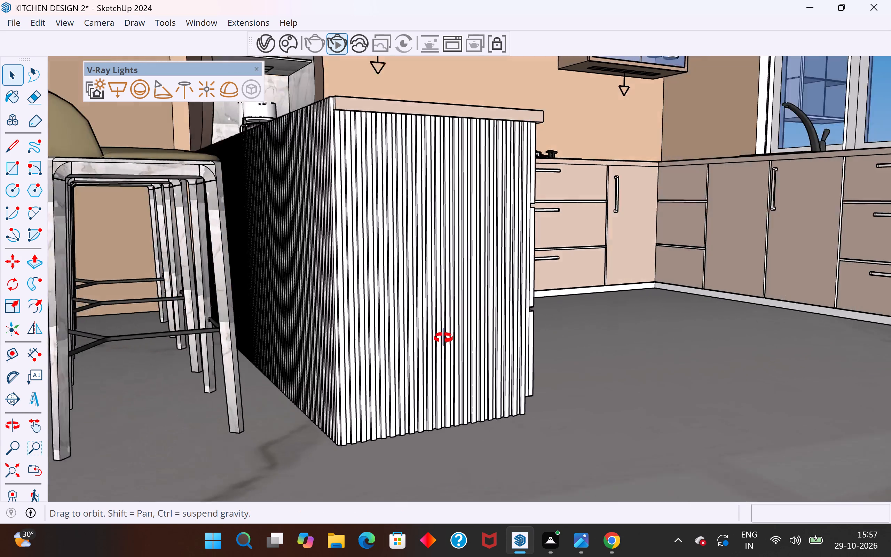
middle_drag(443, 338, 464, 351)
scroll(404, 350, down, 4)
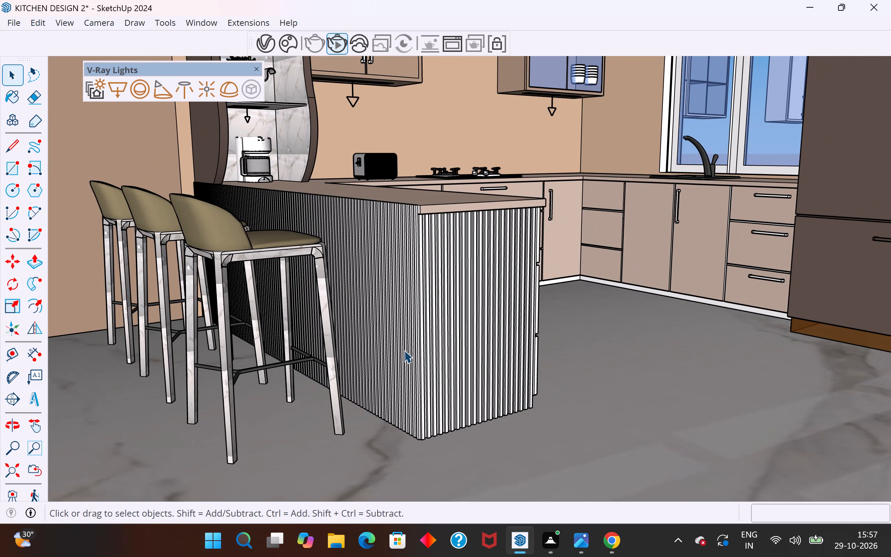
scroll(404, 350, down, 7)
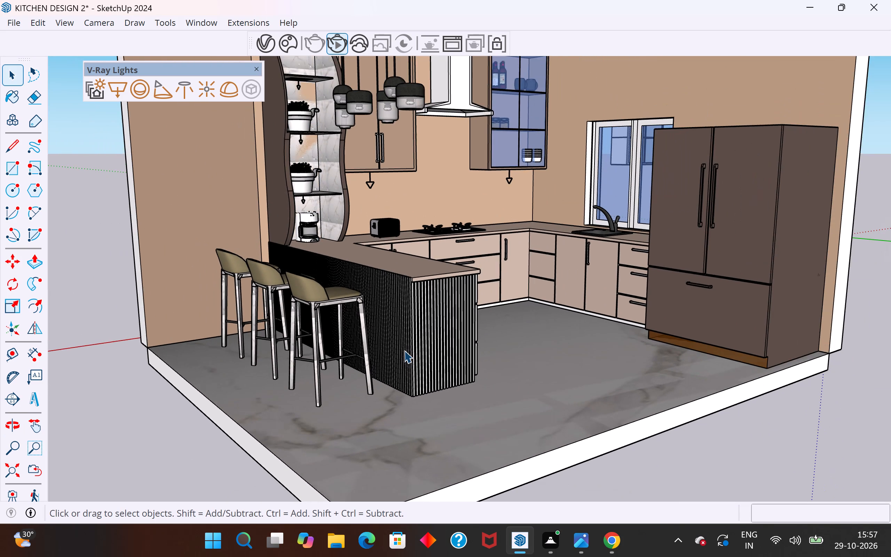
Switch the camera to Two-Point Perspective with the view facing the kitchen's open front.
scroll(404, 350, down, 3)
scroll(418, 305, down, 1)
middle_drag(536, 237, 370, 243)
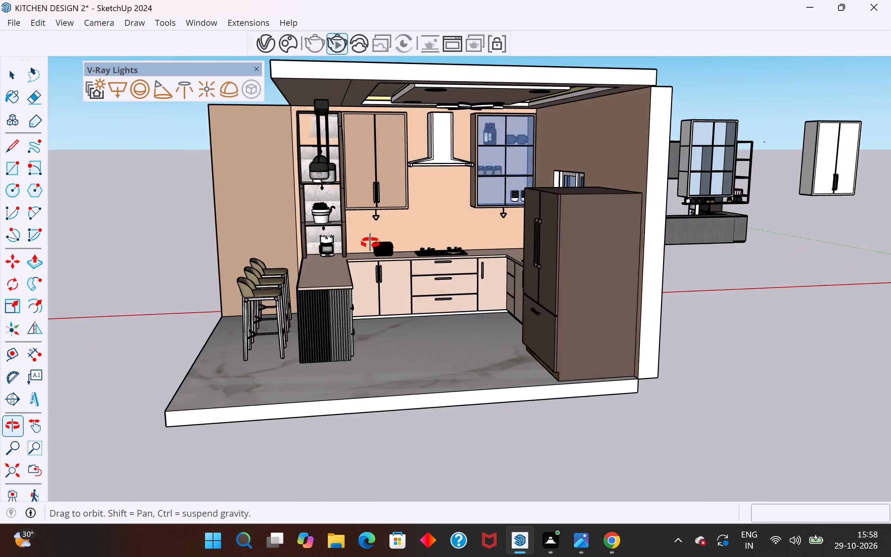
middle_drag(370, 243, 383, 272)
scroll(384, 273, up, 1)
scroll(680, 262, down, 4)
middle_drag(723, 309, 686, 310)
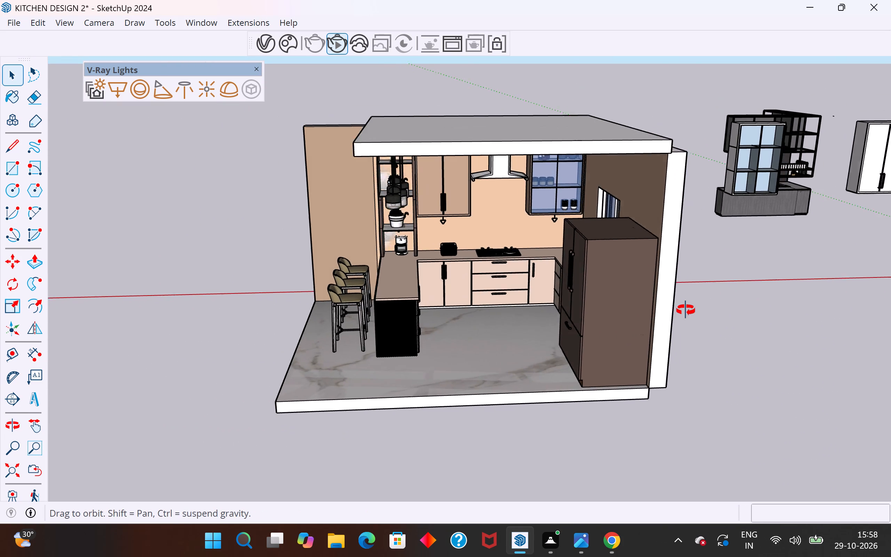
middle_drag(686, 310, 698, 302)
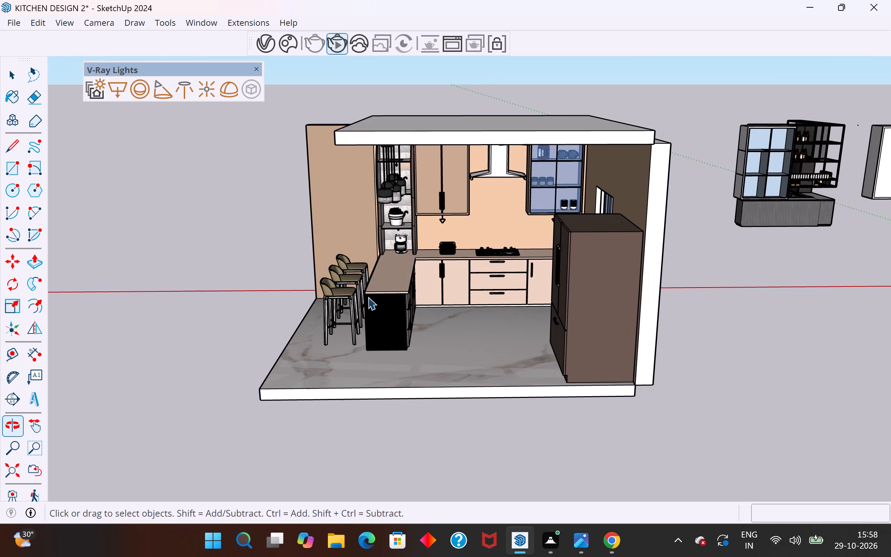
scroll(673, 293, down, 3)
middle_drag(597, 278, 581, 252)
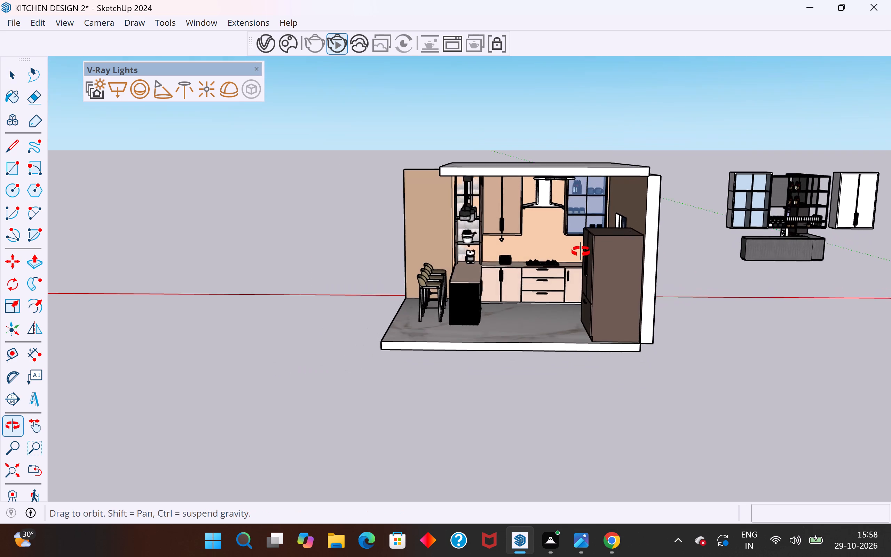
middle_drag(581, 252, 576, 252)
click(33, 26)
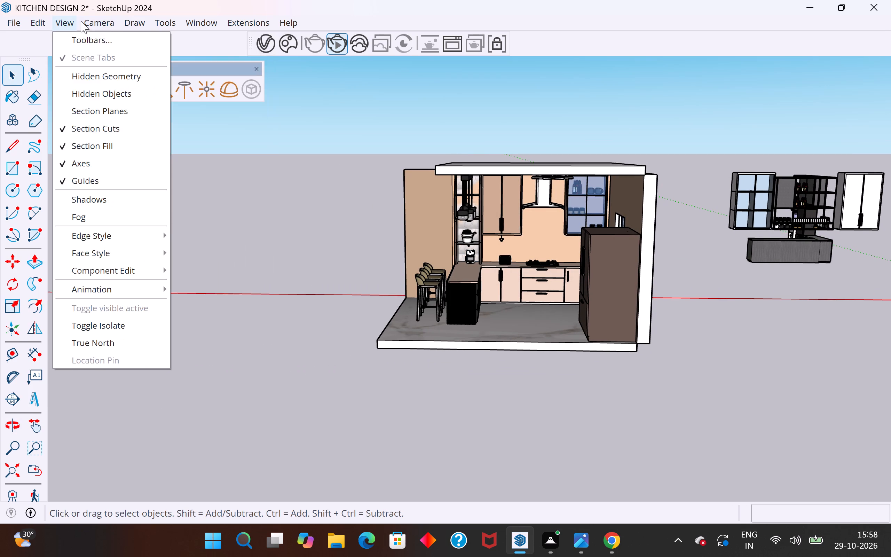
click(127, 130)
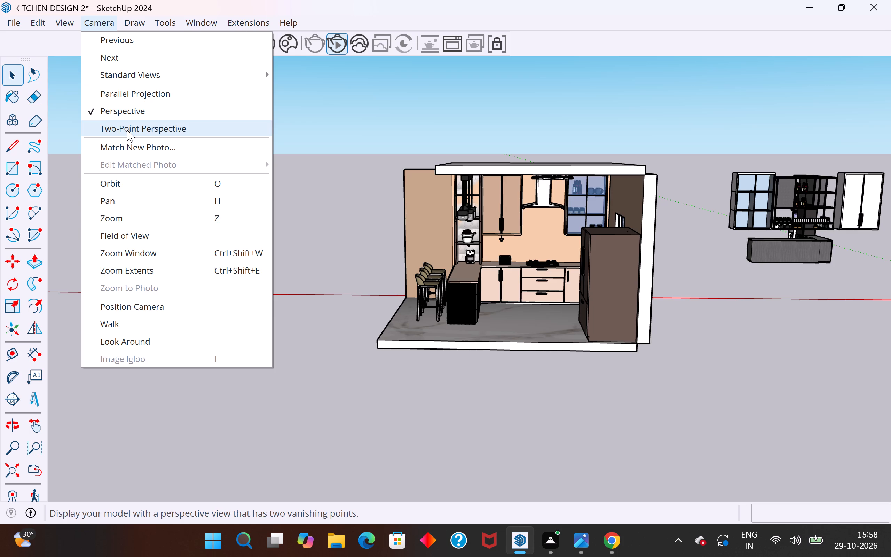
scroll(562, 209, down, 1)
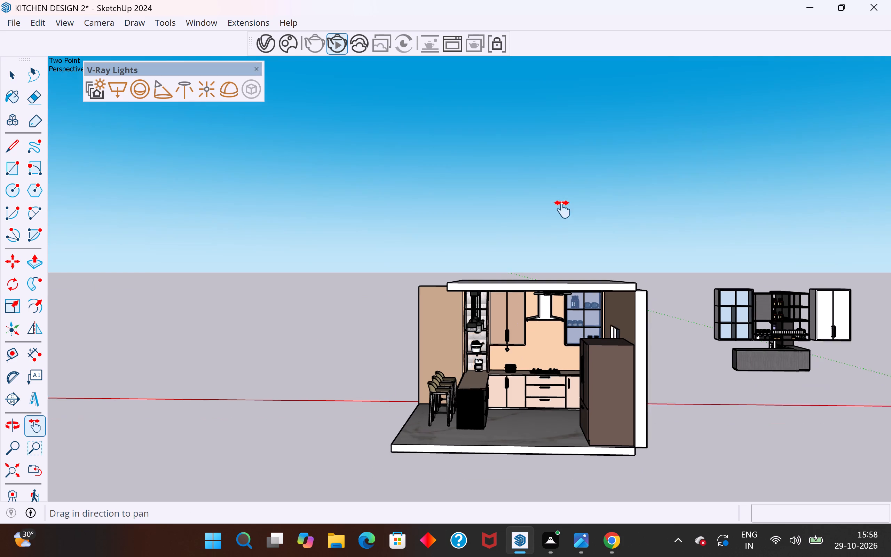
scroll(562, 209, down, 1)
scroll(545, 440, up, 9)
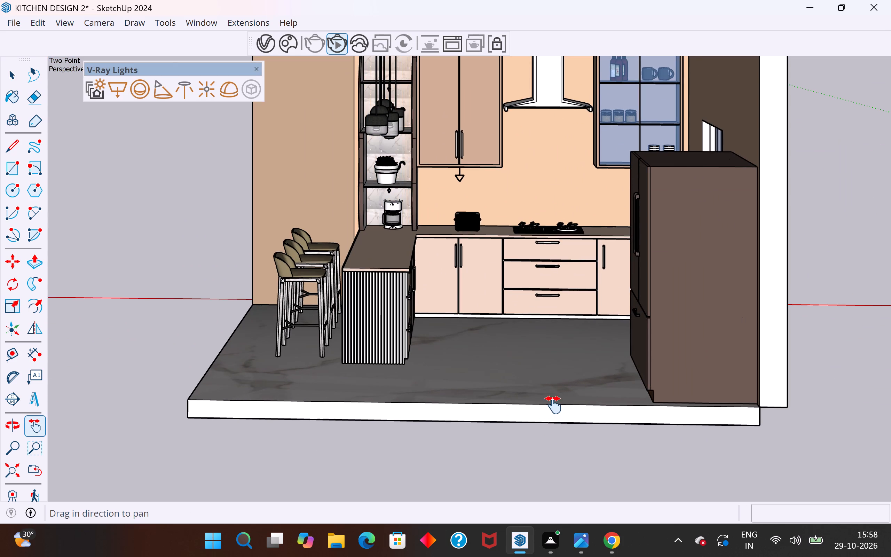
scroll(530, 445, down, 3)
Examine the kitchen from its open front and corner at several heights and distances, looking for a view framing the island, fridge and ceiling.
middle_drag(549, 293, 546, 265)
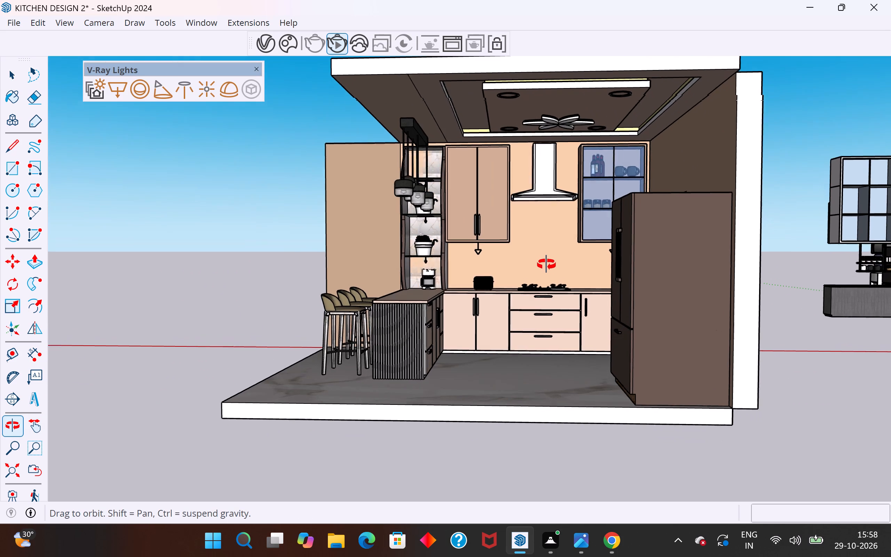
middle_drag(546, 265, 536, 268)
scroll(497, 370, down, 1)
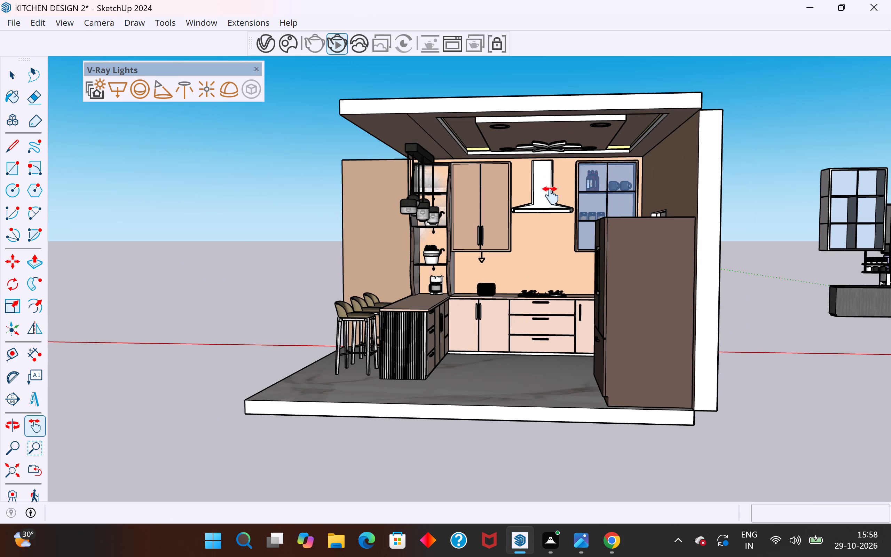
scroll(497, 277, down, 1)
scroll(585, 144, up, 2)
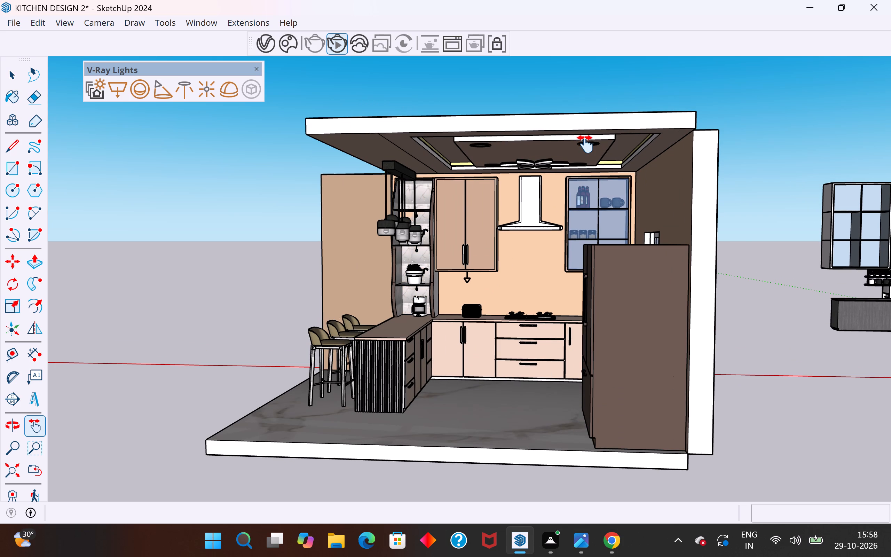
scroll(524, 320, up, 2)
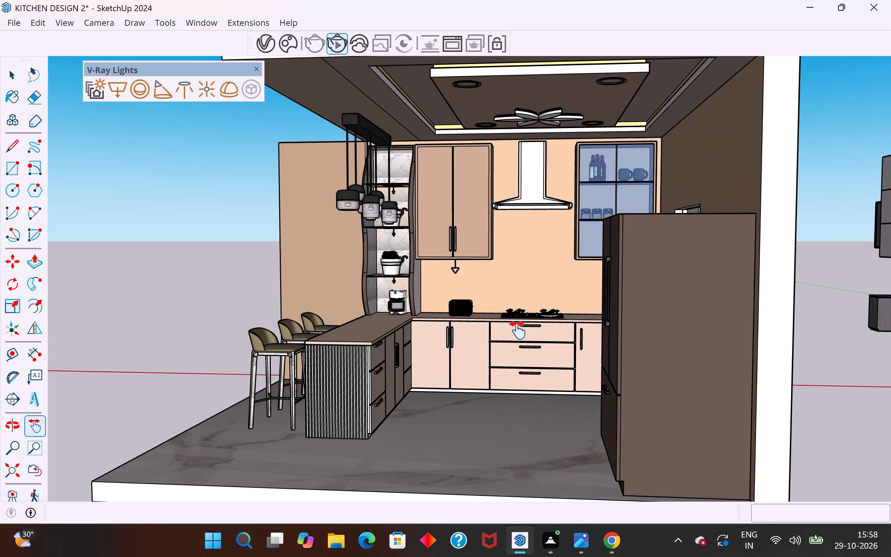
middle_drag(464, 339, 604, 347)
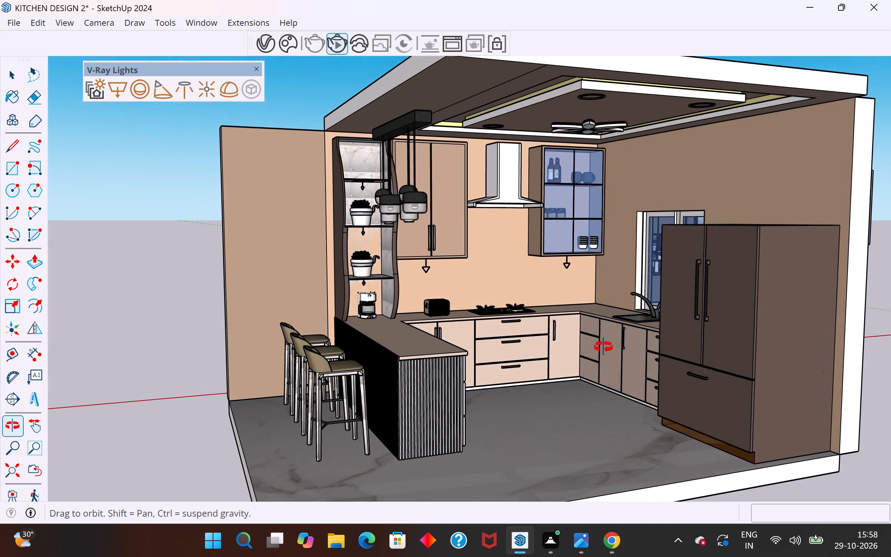
middle_drag(604, 347, 613, 345)
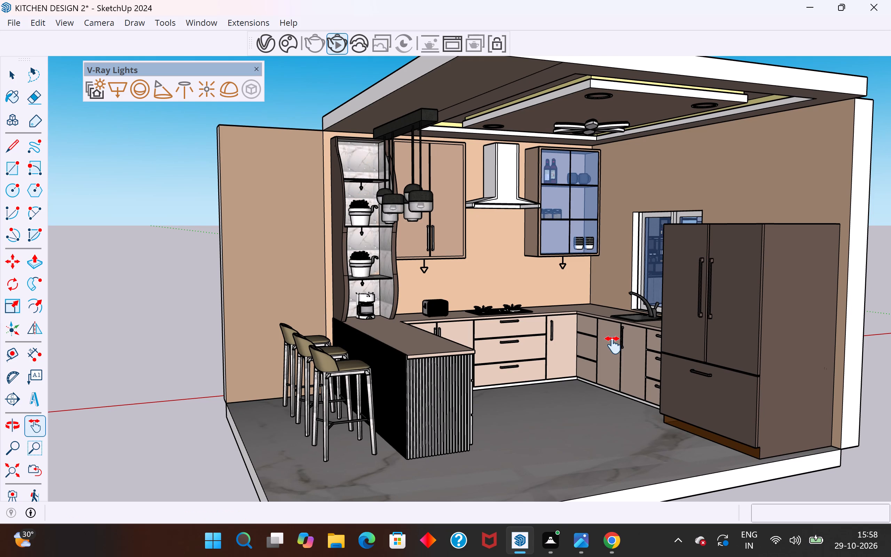
scroll(613, 345, down, 3)
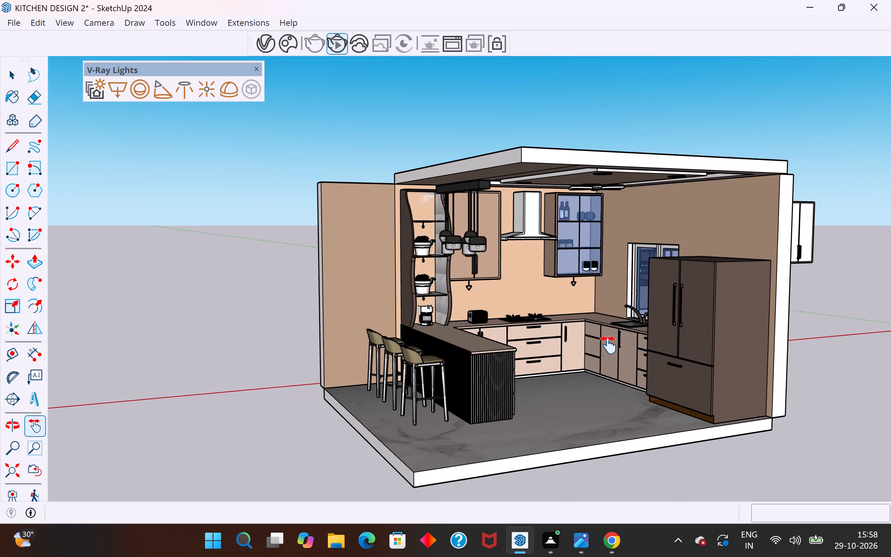
scroll(608, 345, down, 1)
scroll(701, 312, up, 4)
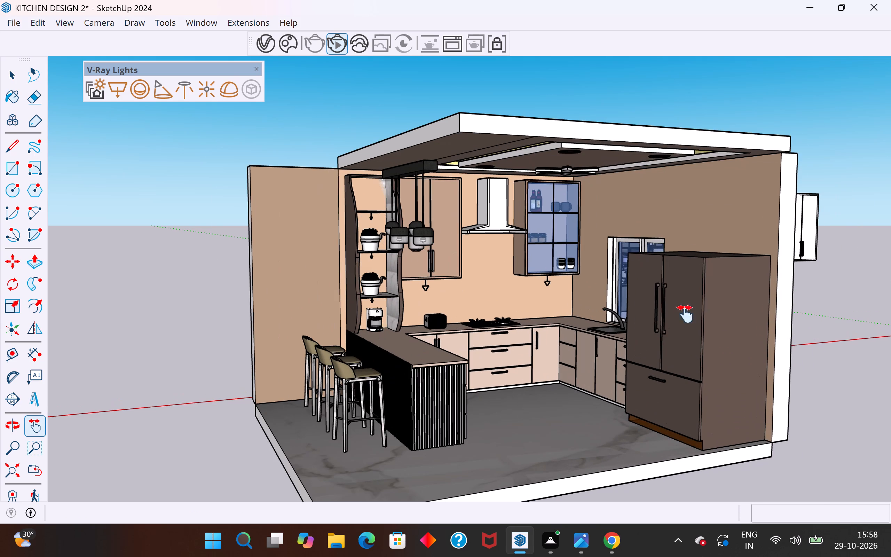
scroll(685, 314, up, 2)
scroll(566, 336, up, 1)
middle_drag(576, 335, 590, 338)
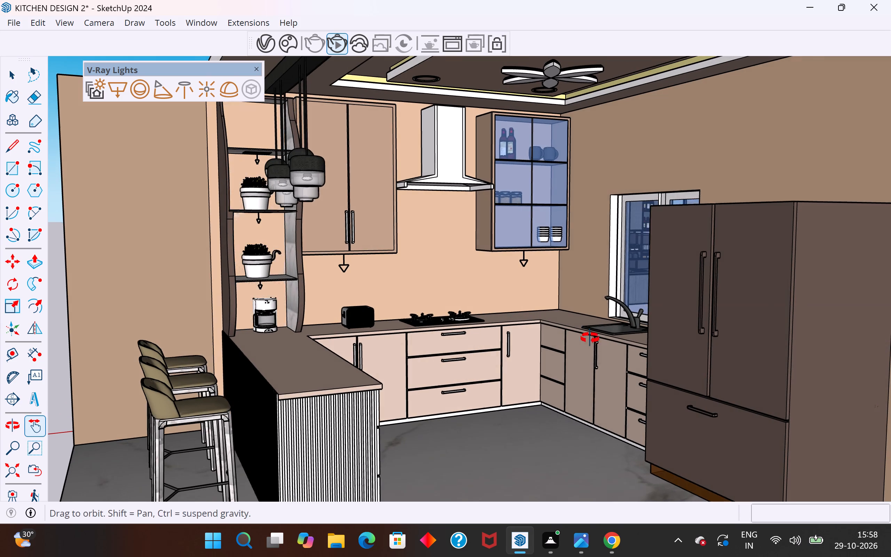
middle_drag(590, 338, 594, 339)
scroll(486, 353, down, 1)
middle_drag(485, 354, 509, 351)
scroll(417, 399, down, 1)
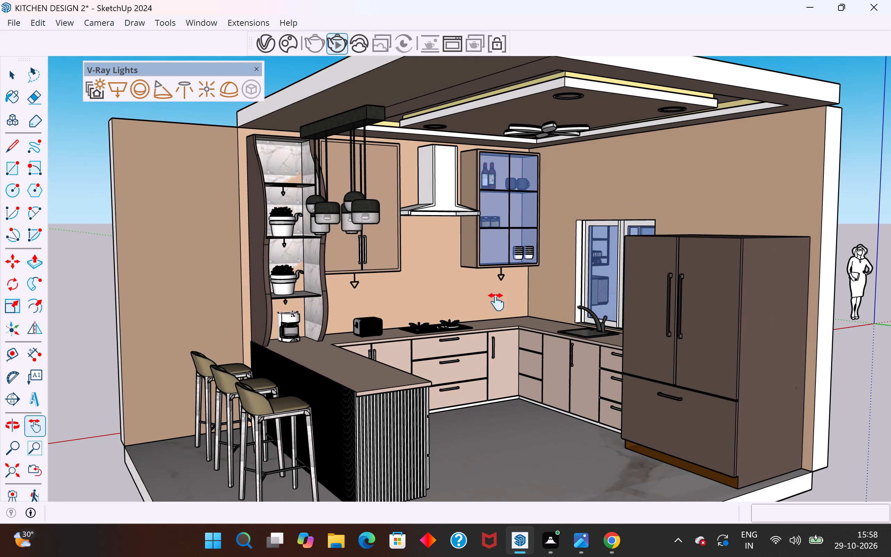
scroll(522, 285, up, 2)
middle_drag(522, 285, 509, 233)
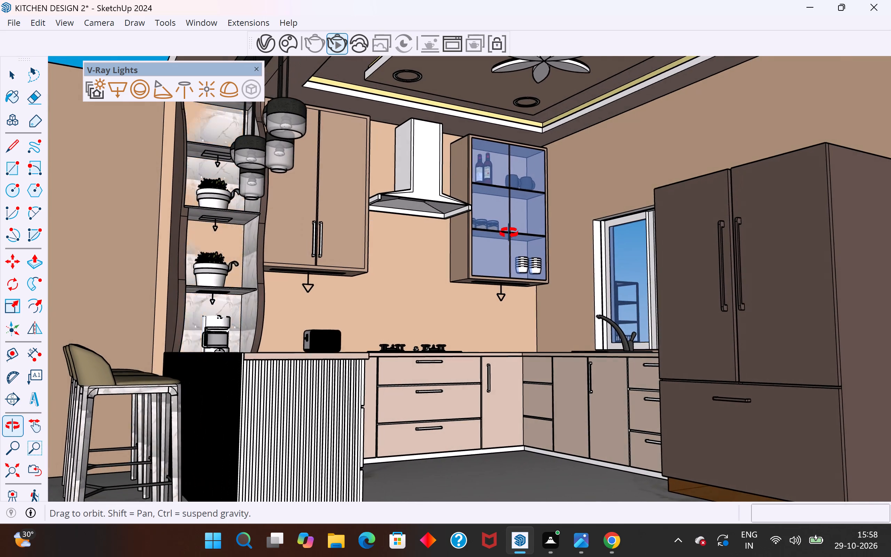
middle_drag(509, 233, 505, 235)
scroll(432, 350, down, 2)
scroll(542, 218, up, 1)
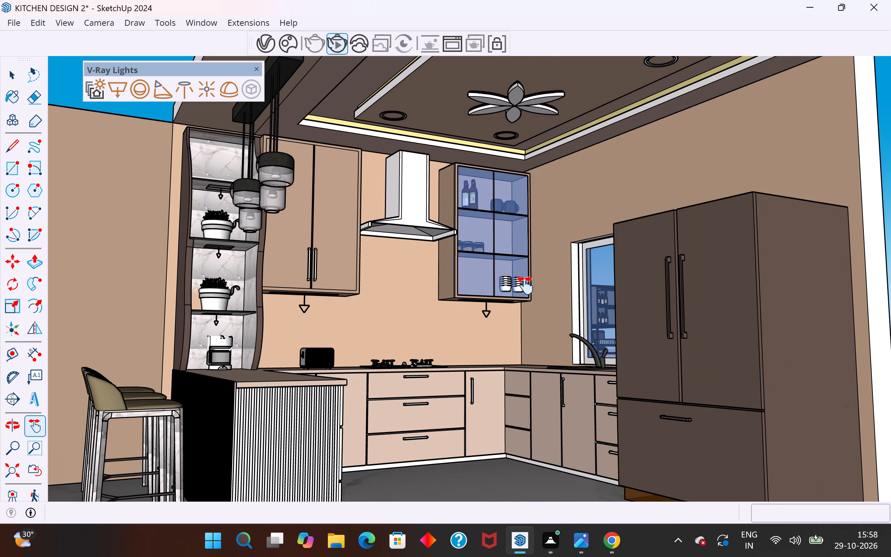
scroll(510, 312, down, 2)
middle_drag(516, 306, 518, 296)
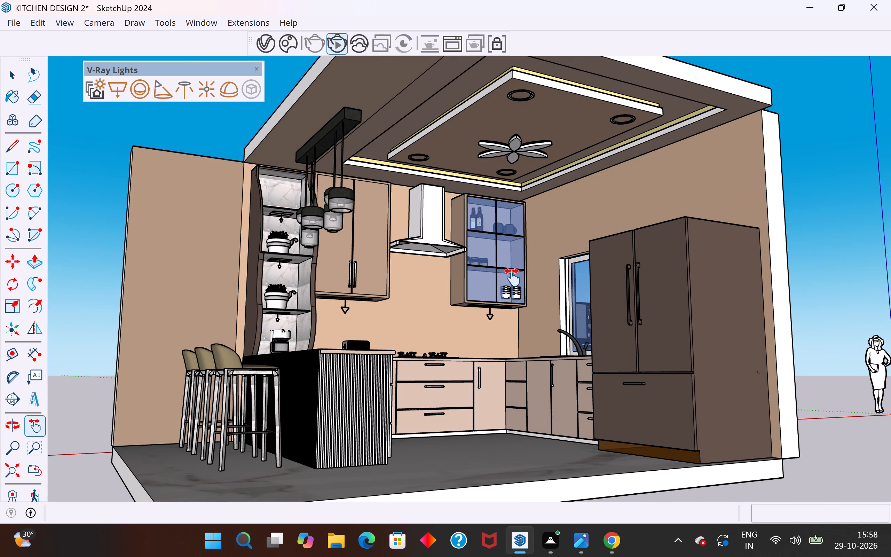
scroll(511, 245, up, 2)
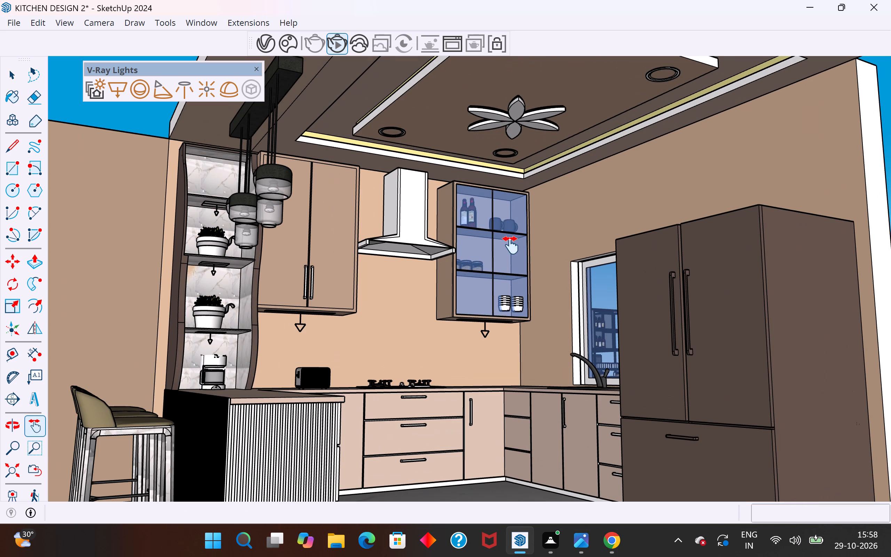
middle_drag(539, 277, 536, 285)
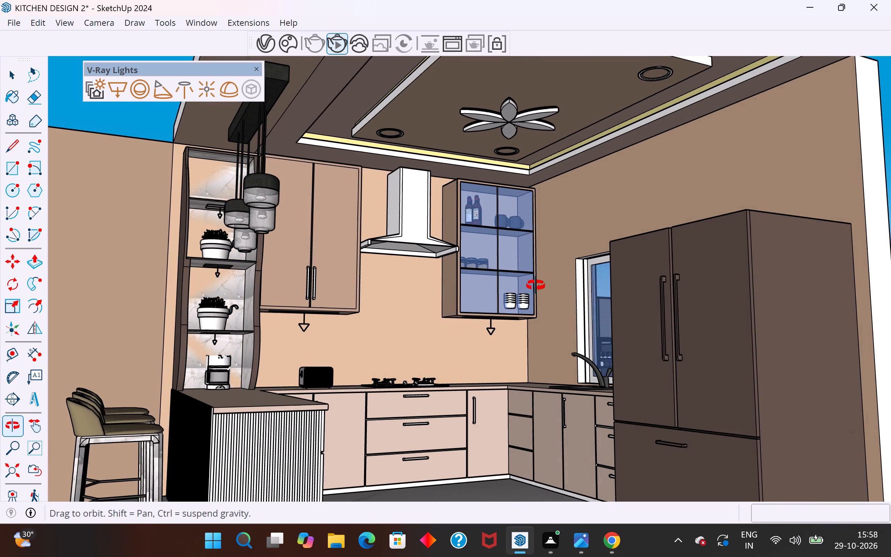
middle_drag(536, 285, 540, 287)
scroll(418, 317, up, 1)
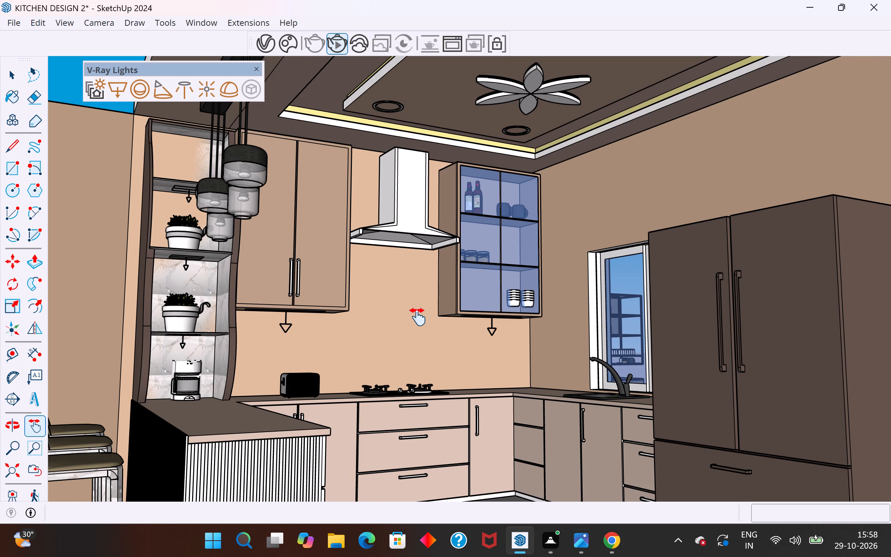
scroll(418, 317, down, 1)
middle_drag(446, 297, 443, 308)
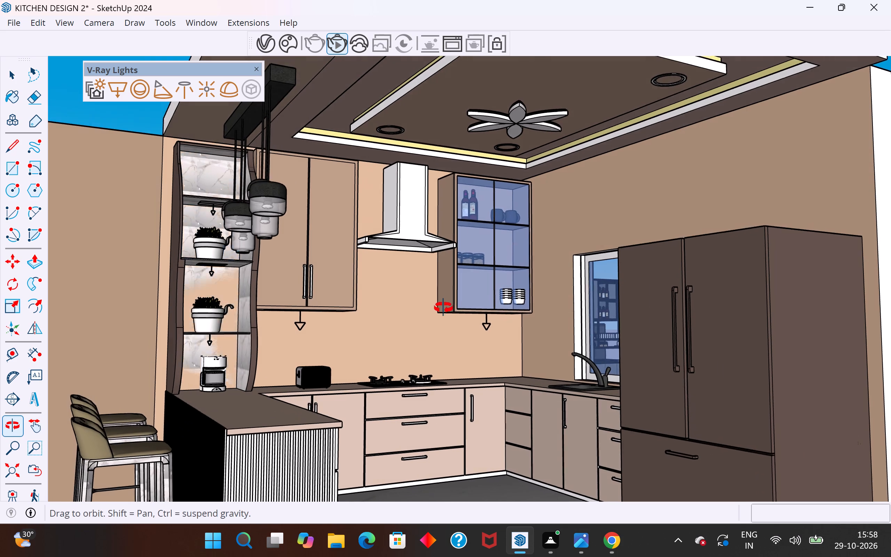
middle_drag(443, 308, 417, 335)
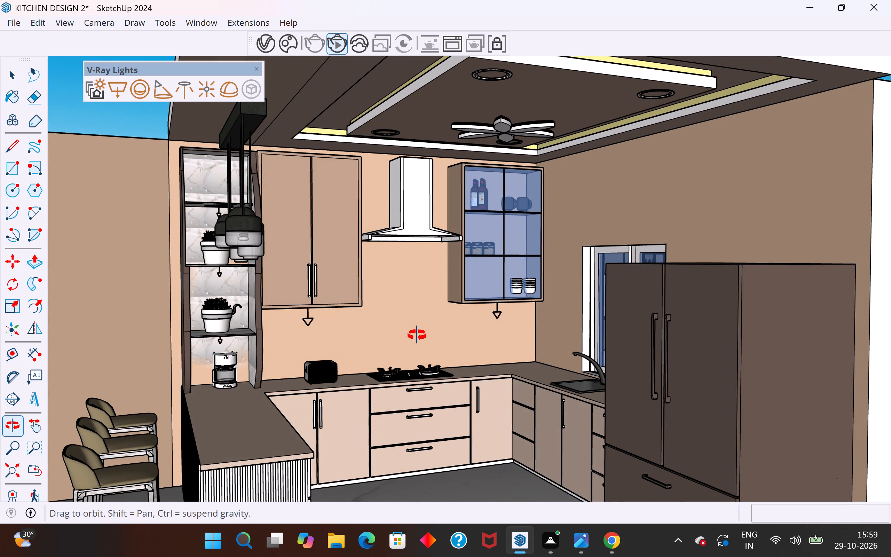
middle_drag(417, 335, 432, 334)
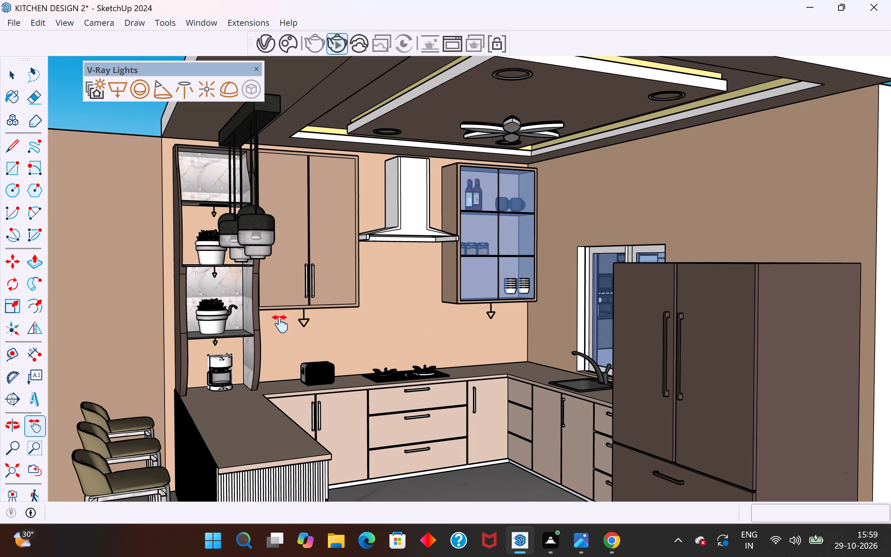
scroll(530, 301, down, 2)
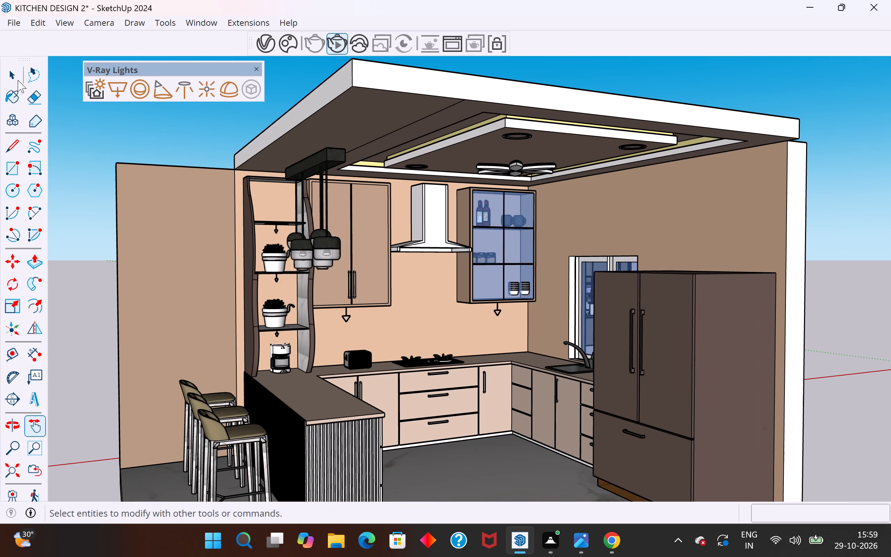
Extend the ceiling slab's side face above the bar stools with Push/Pull, out to the outer edge of the side wall.
click(16, 76)
click(128, 141)
double_click(312, 103)
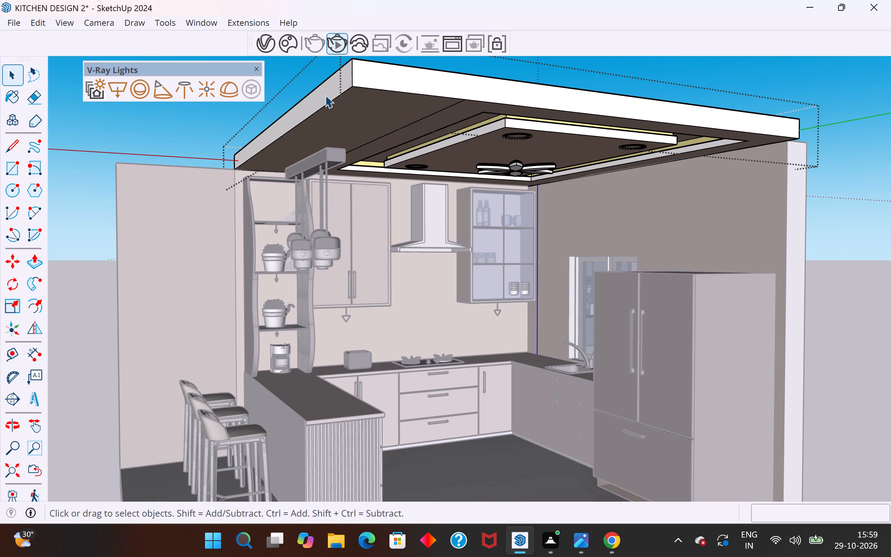
click(325, 95)
double_click(321, 95)
click(320, 100)
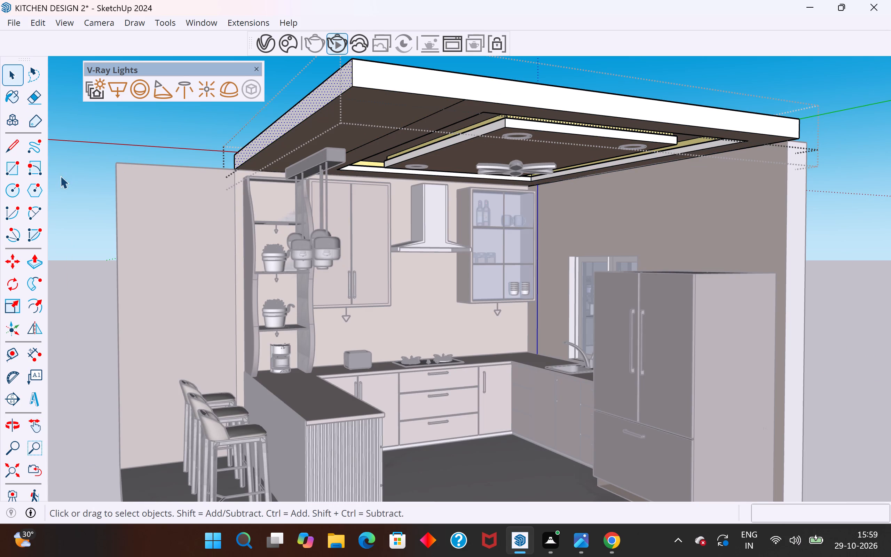
click(32, 261)
click(261, 149)
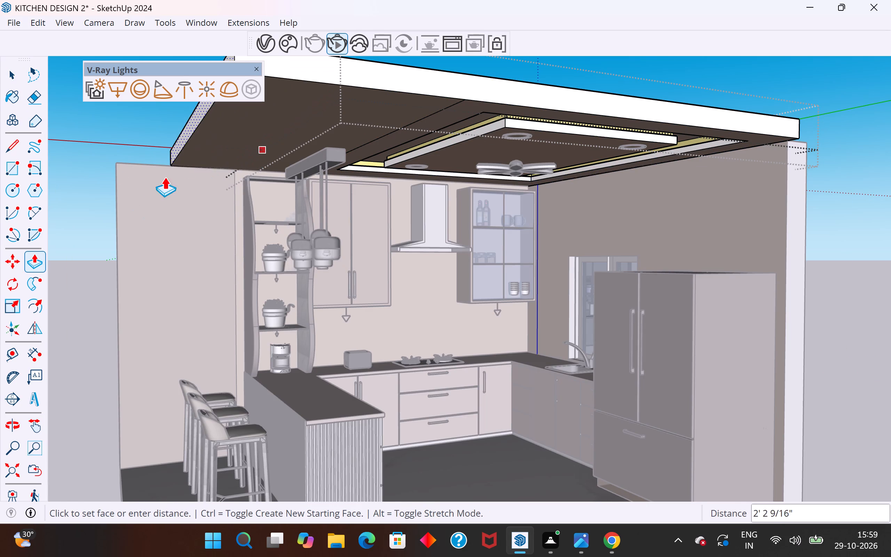
click(116, 166)
click(4, 81)
click(63, 172)
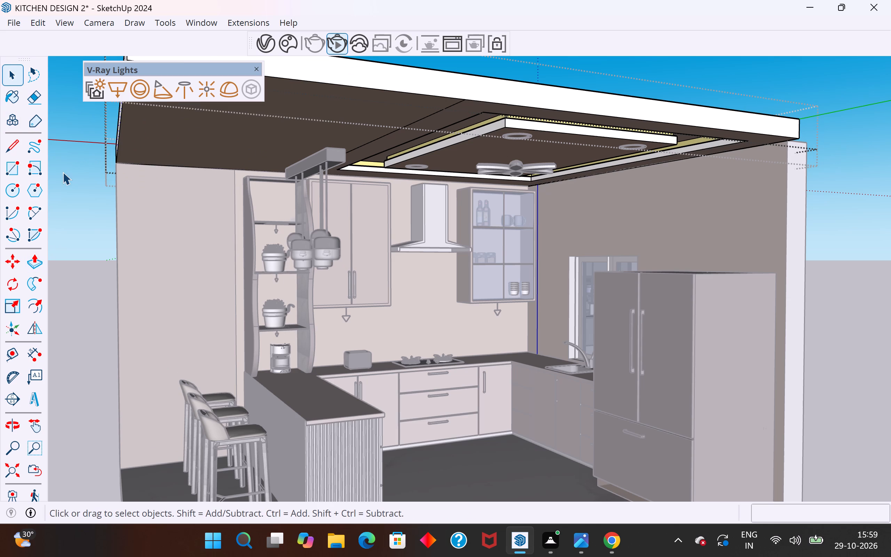
click(834, 174)
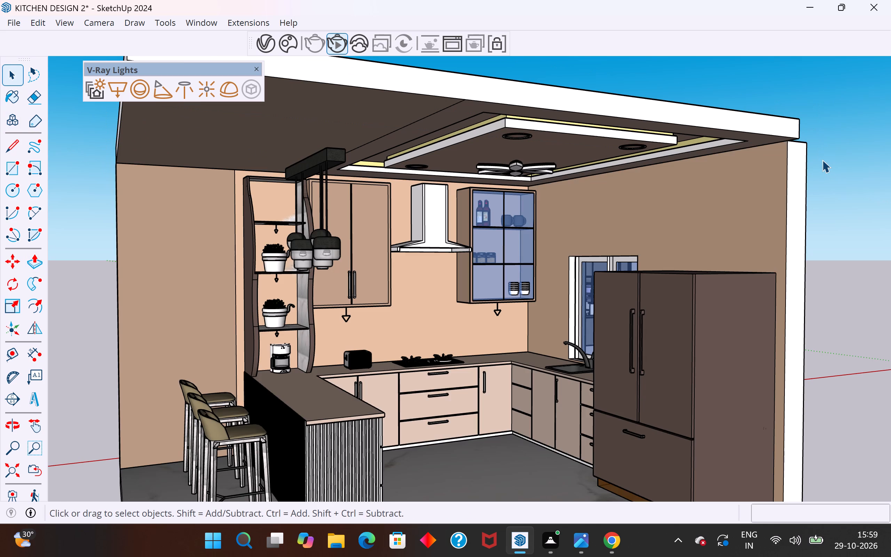
Raise the top face of the fridge-side wall 6" with Push/Pull, level with the ceiling slab's top.
middle_drag(809, 148, 574, 246)
double_click(534, 285)
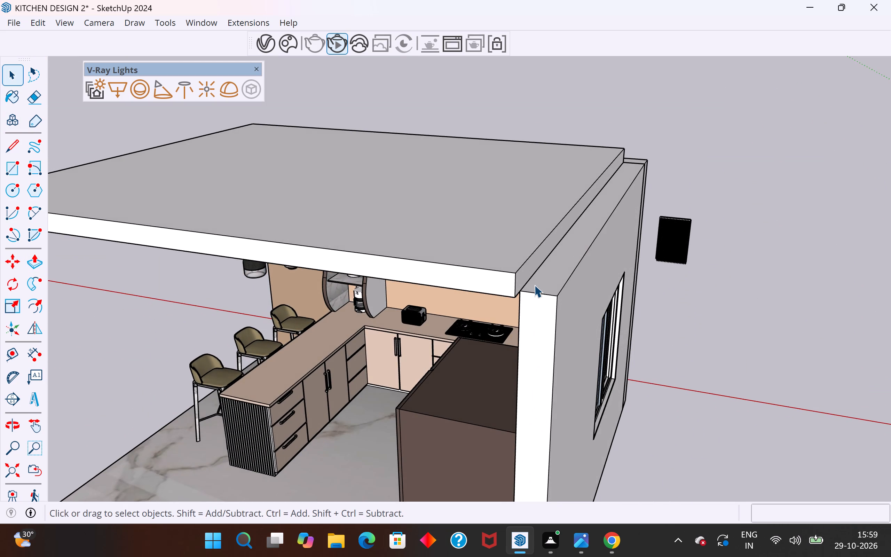
double_click(538, 285)
double_click(551, 269)
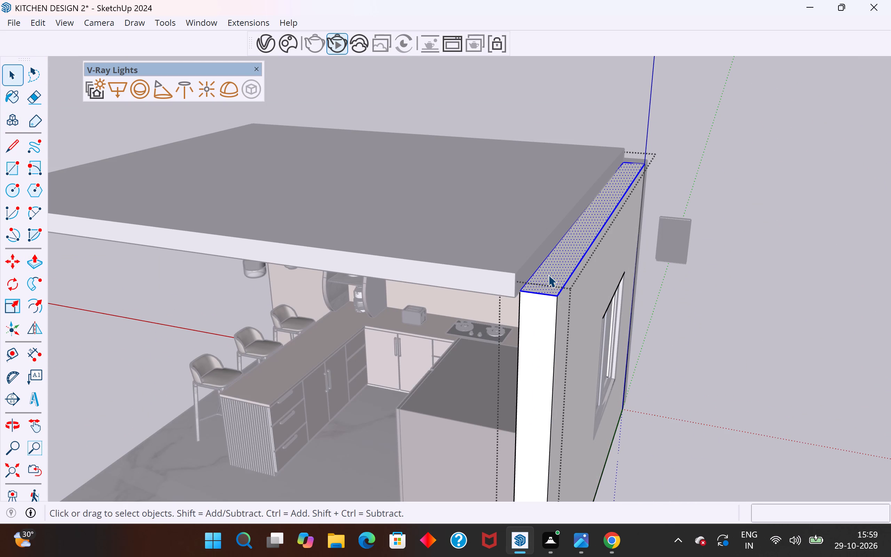
click(548, 275)
click(34, 265)
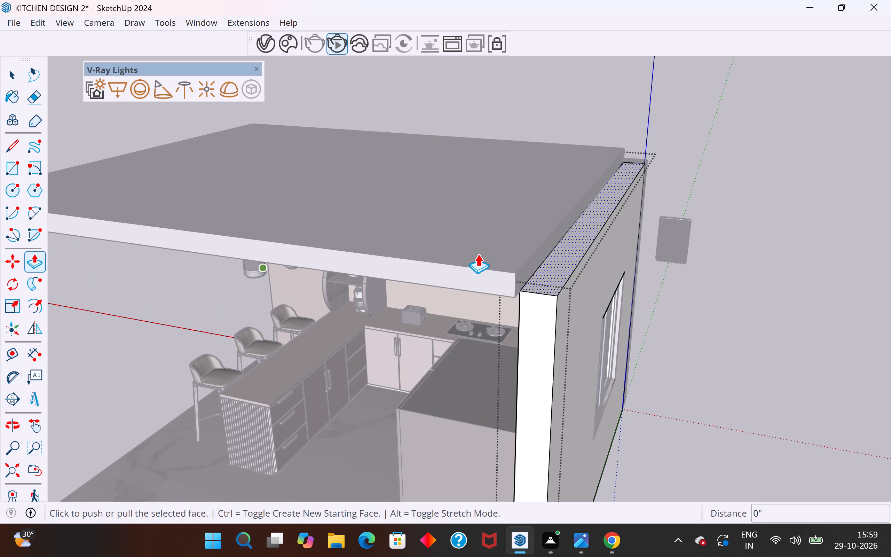
click(560, 269)
click(521, 266)
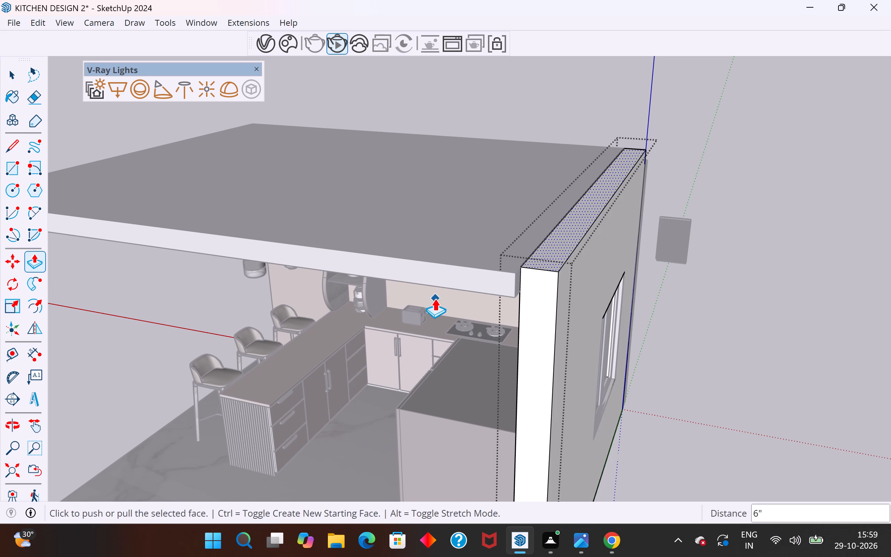
Extend the front end face of the fridge-side wall 4 3/16" with Push/Pull, flush with the ceiling slab's front face.
middle_drag(435, 298, 720, 226)
middle_drag(720, 219, 734, 189)
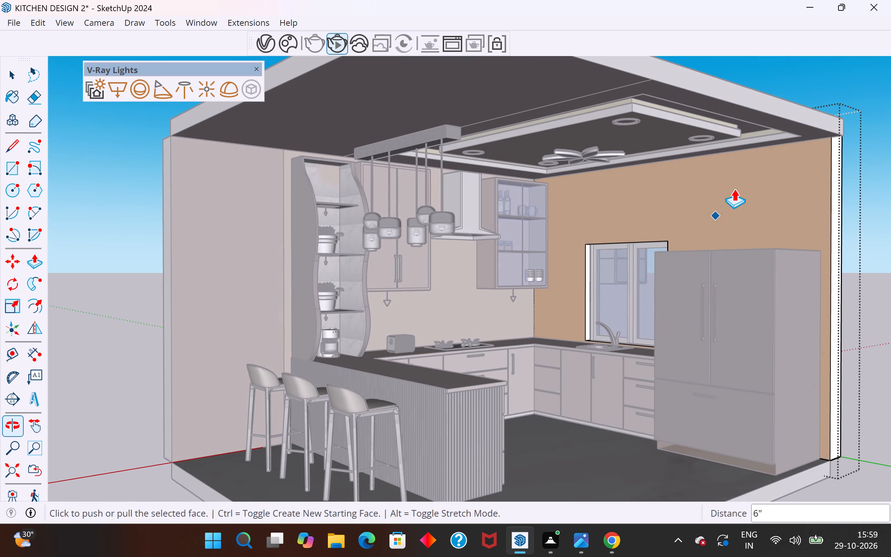
middle_drag(830, 157, 538, 173)
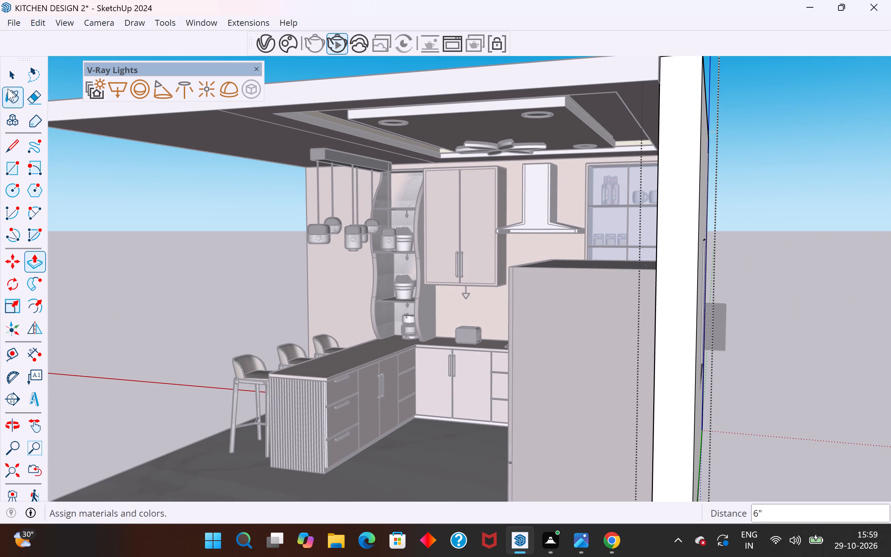
click(8, 79)
click(748, 130)
click(672, 146)
double_click(680, 140)
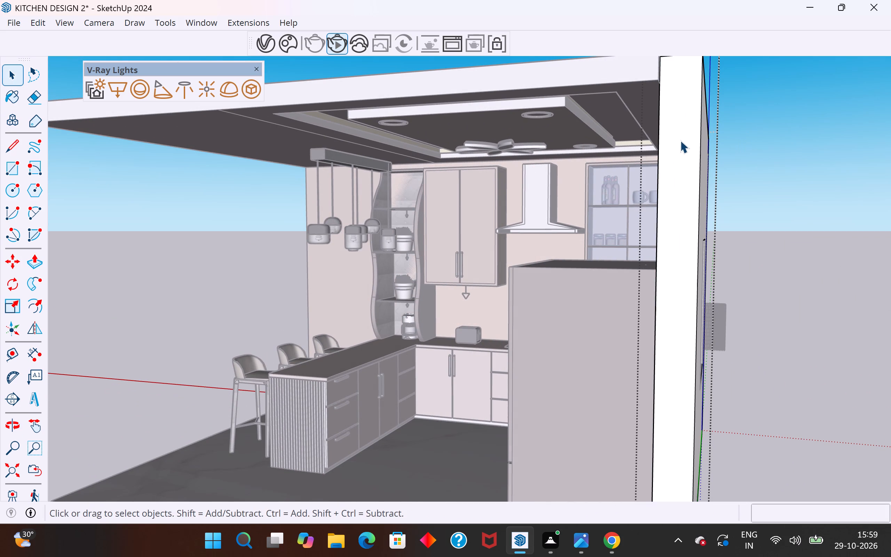
double_click(680, 140)
click(40, 257)
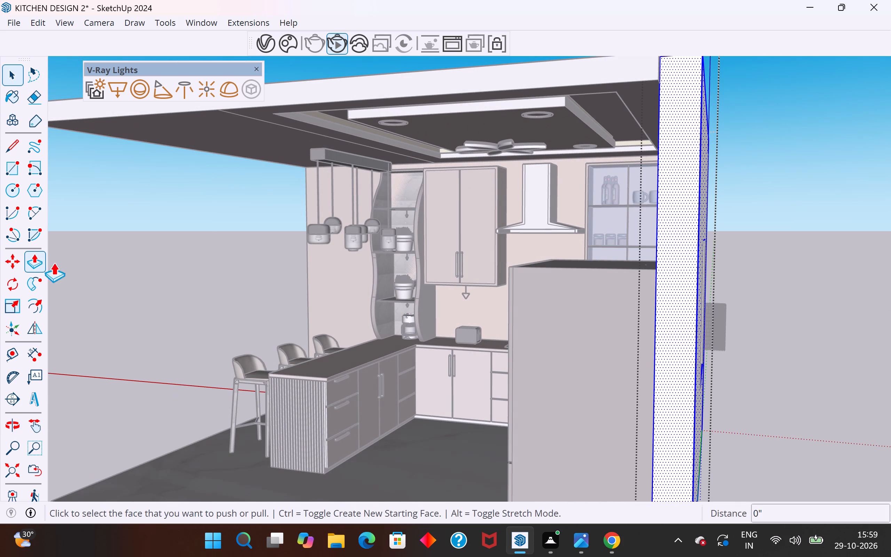
scroll(439, 456, down, 4)
scroll(573, 240, up, 12)
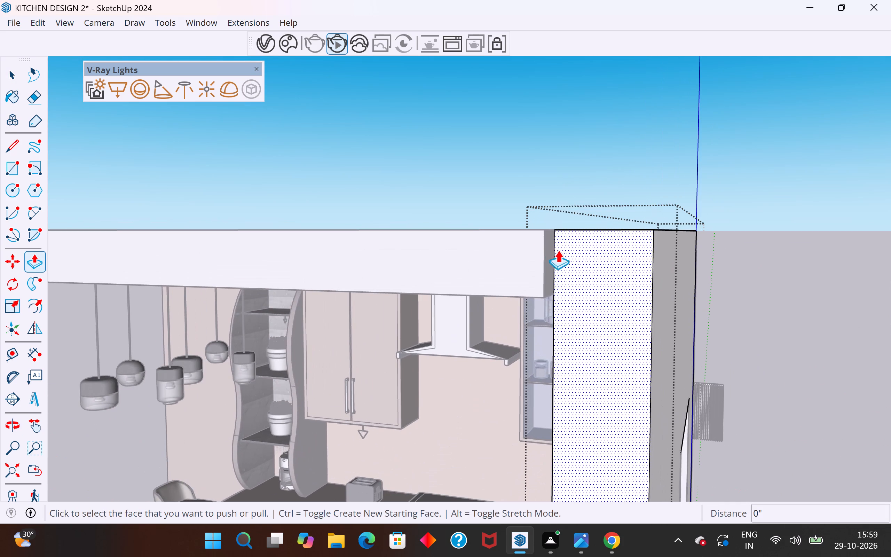
click(559, 250)
middle_drag(546, 257, 676, 346)
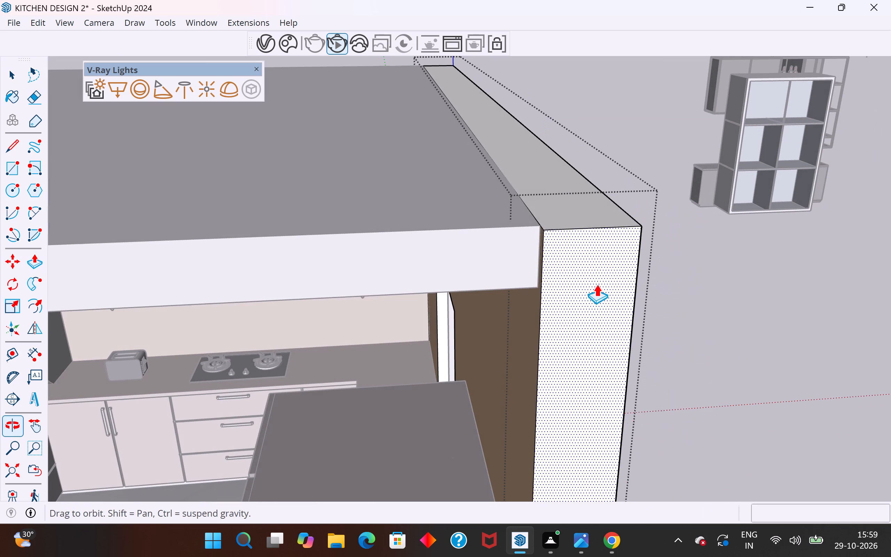
click(535, 267)
scroll(720, 290, down, 14)
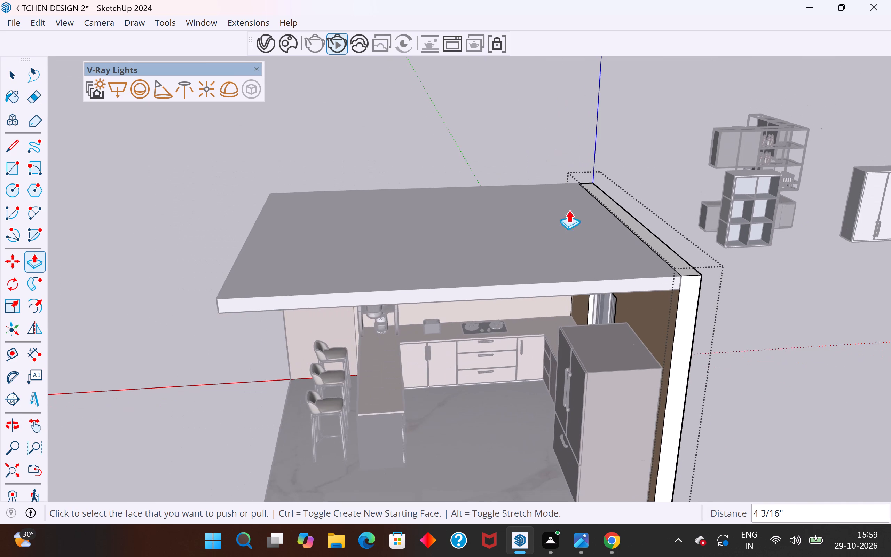
click(8, 67)
click(164, 270)
Examine the kitchen from its open corner, checking how the extended fridge-side wall meets the ceiling, and leave wall editing.
middle_drag(290, 363, 296, 360)
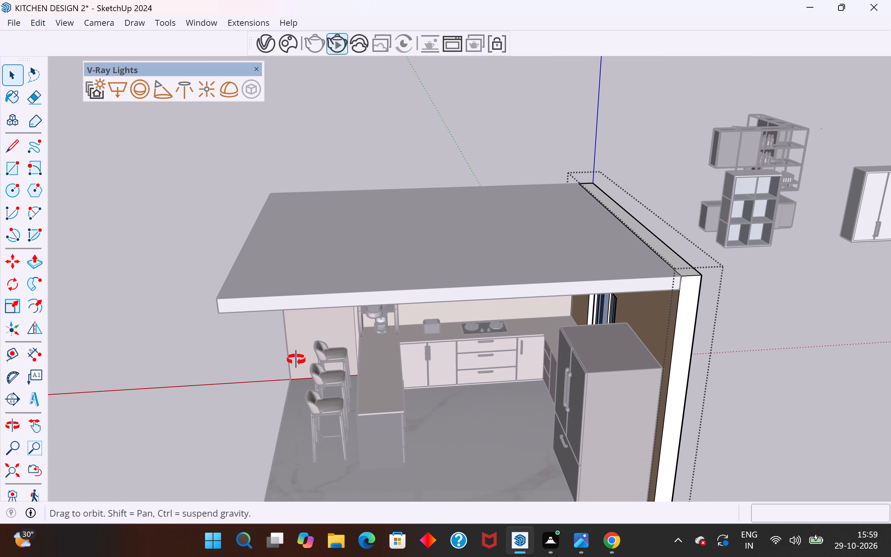
middle_drag(296, 360, 432, 274)
scroll(600, 227, up, 4)
middle_drag(644, 208, 617, 189)
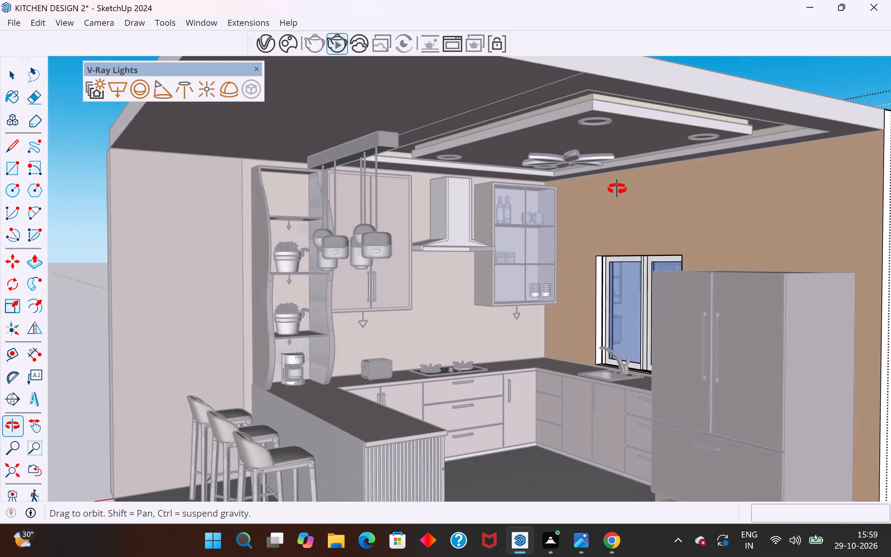
middle_drag(617, 189, 624, 186)
scroll(271, 296, down, 4)
middle_drag(350, 309, 406, 308)
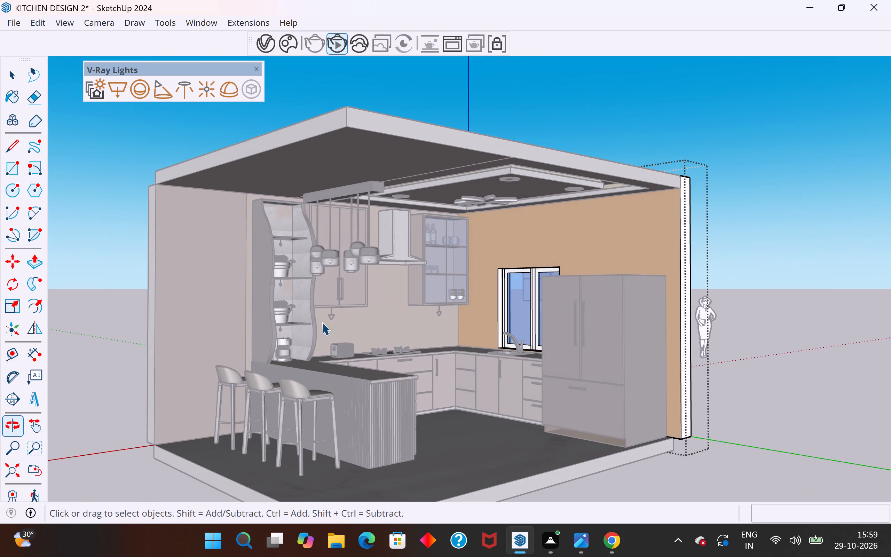
scroll(291, 320, up, 4)
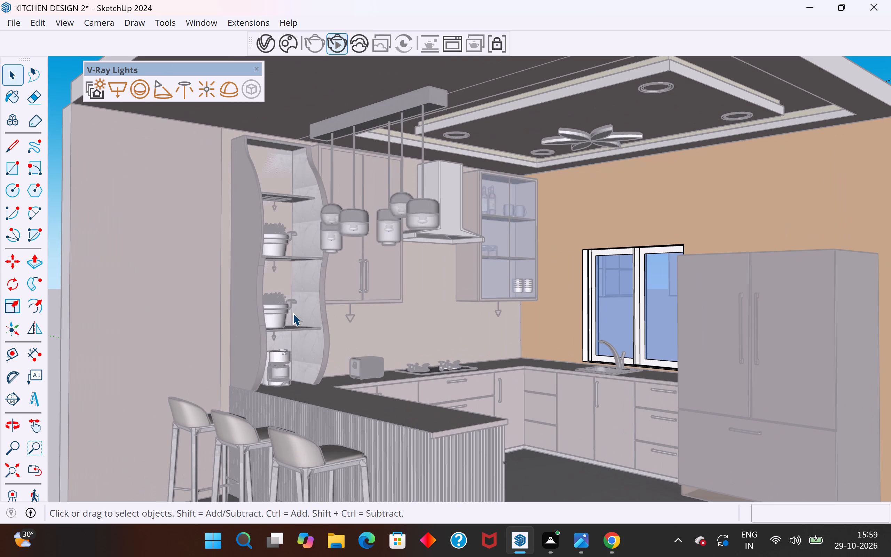
scroll(293, 313, down, 1)
scroll(505, 259, down, 2)
middle_drag(498, 261, 491, 262)
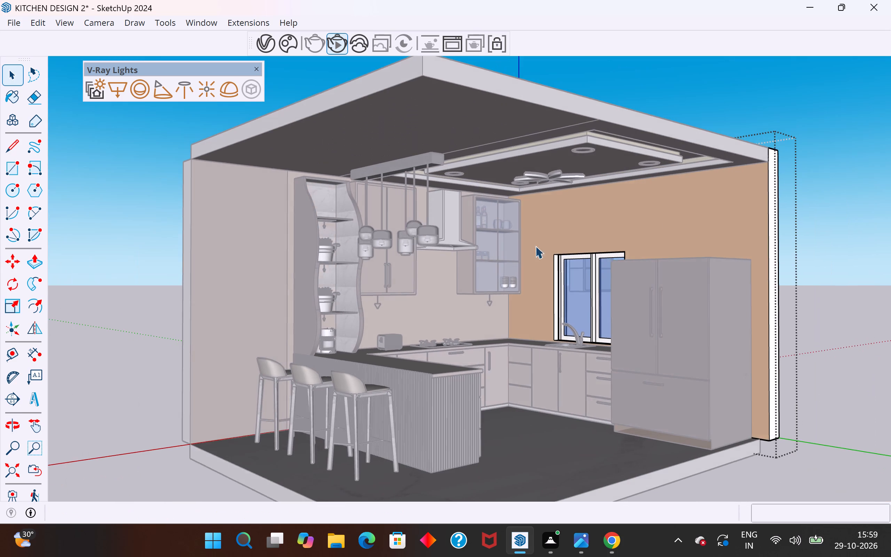
scroll(680, 206, down, 5)
scroll(526, 285, up, 9)
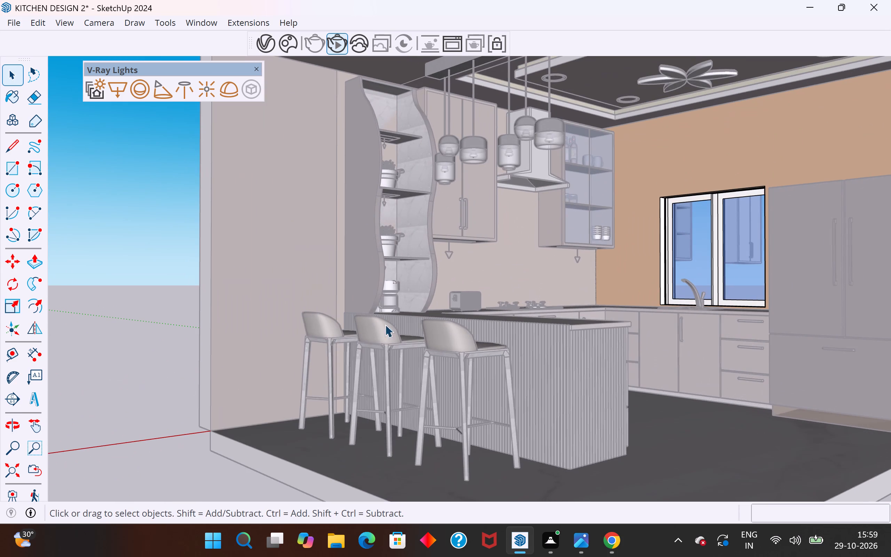
click(145, 372)
Frame the render view from the open corner, with the bar stools, island, pendant lights, ceiling recess, window and whole fridge visible.
scroll(296, 369, down, 3)
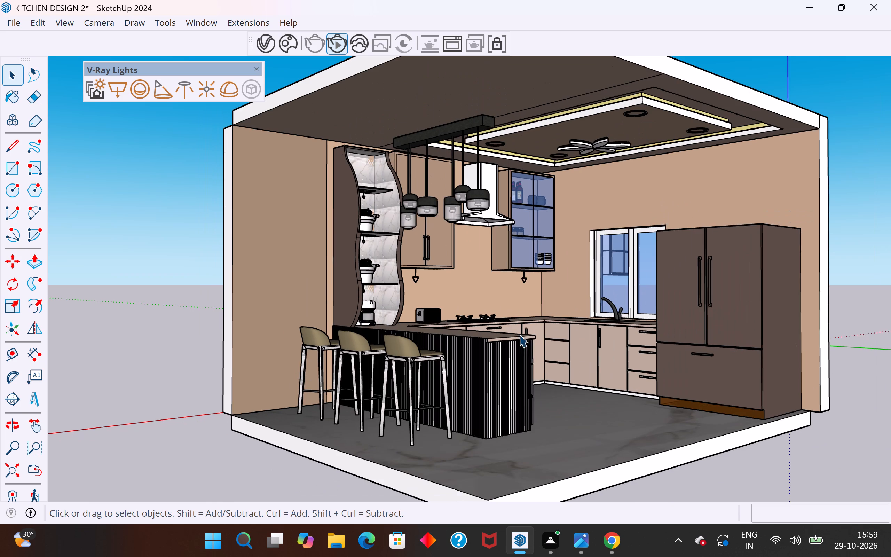
middle_drag(561, 330, 547, 324)
scroll(557, 308, up, 2)
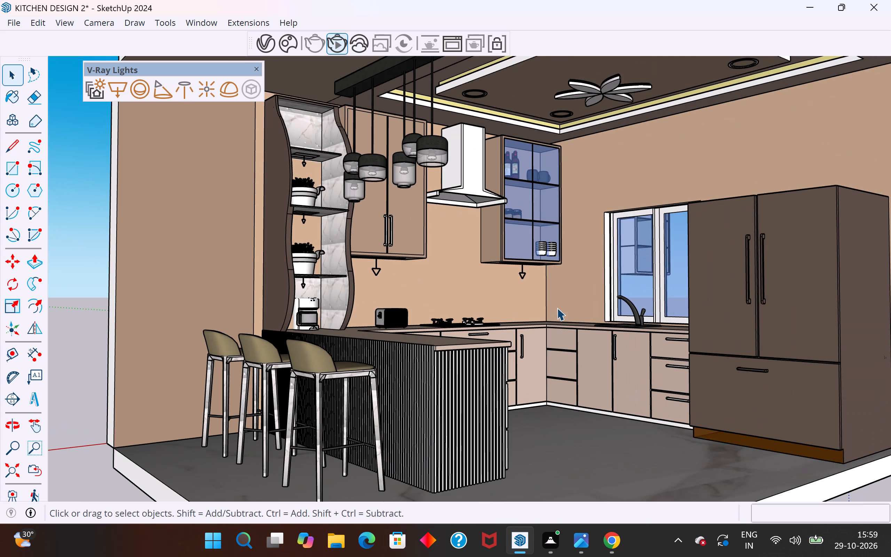
middle_drag(431, 358, 450, 361)
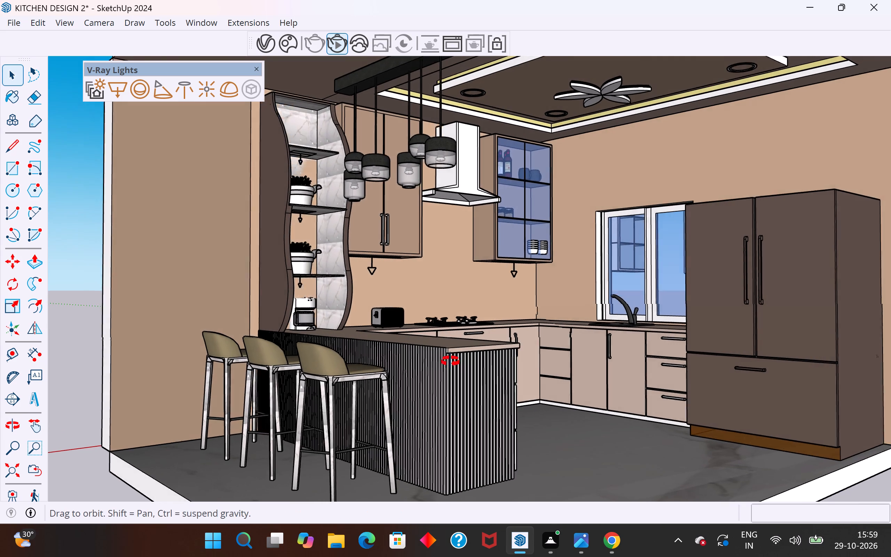
middle_drag(450, 361, 485, 362)
scroll(485, 362, up, 1)
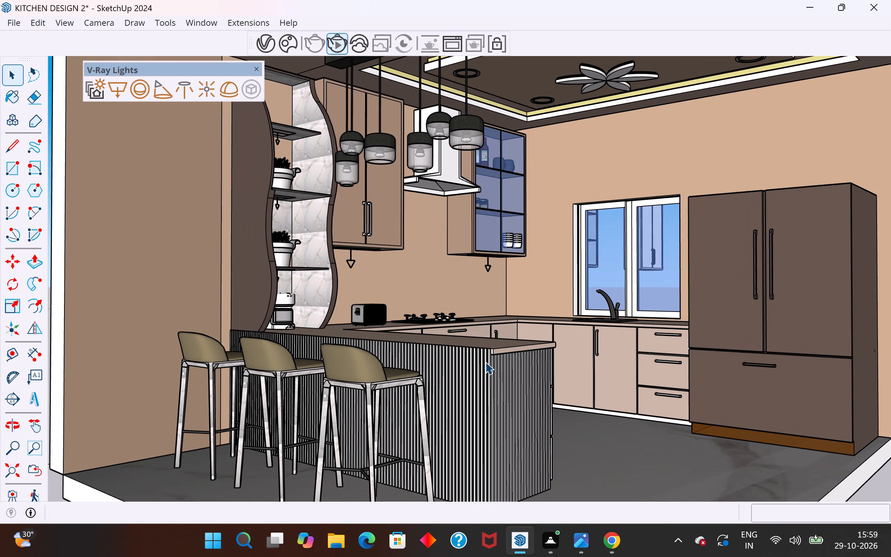
scroll(485, 362, down, 3)
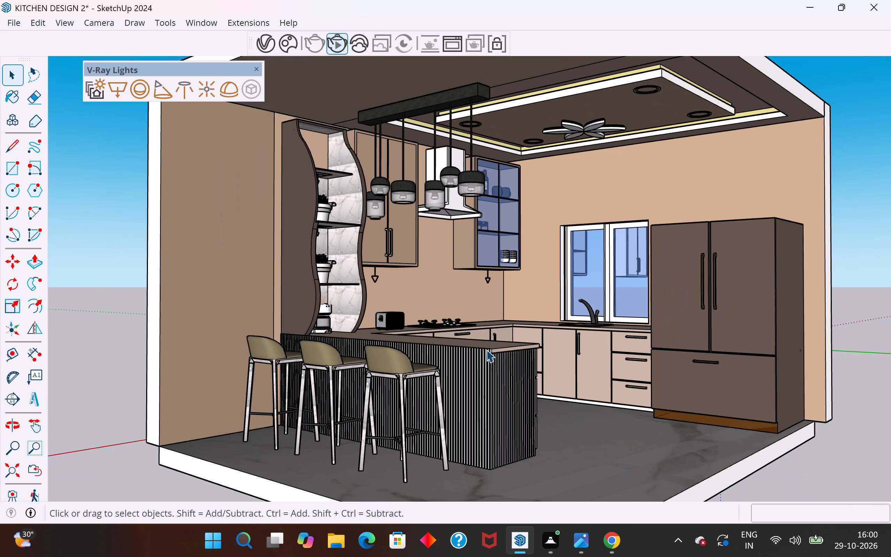
scroll(525, 194, up, 1)
scroll(494, 319, down, 2)
scroll(509, 245, up, 1)
scroll(501, 267, down, 1)
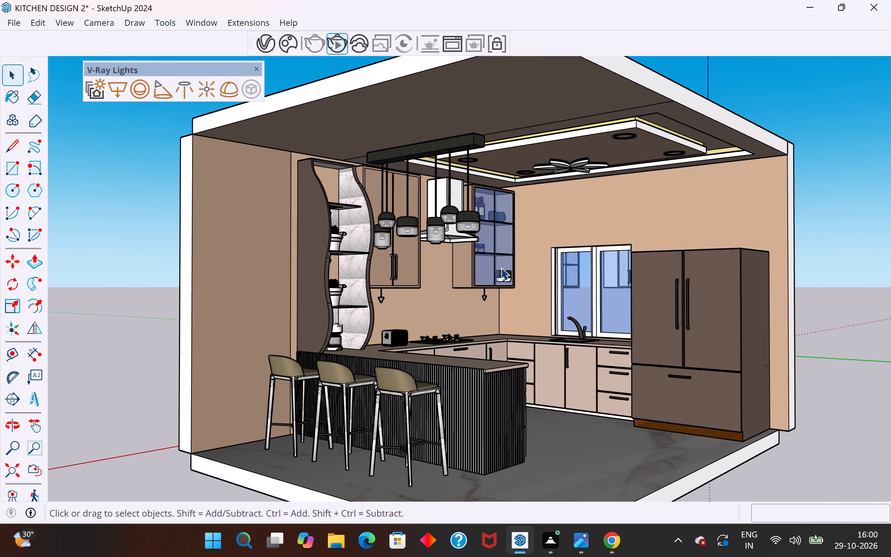
scroll(419, 337, up, 2)
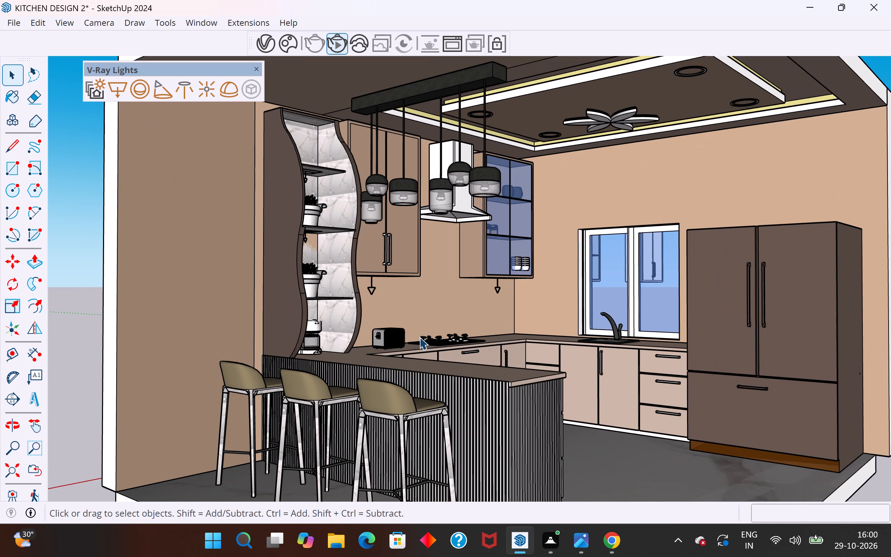
scroll(419, 337, up, 1)
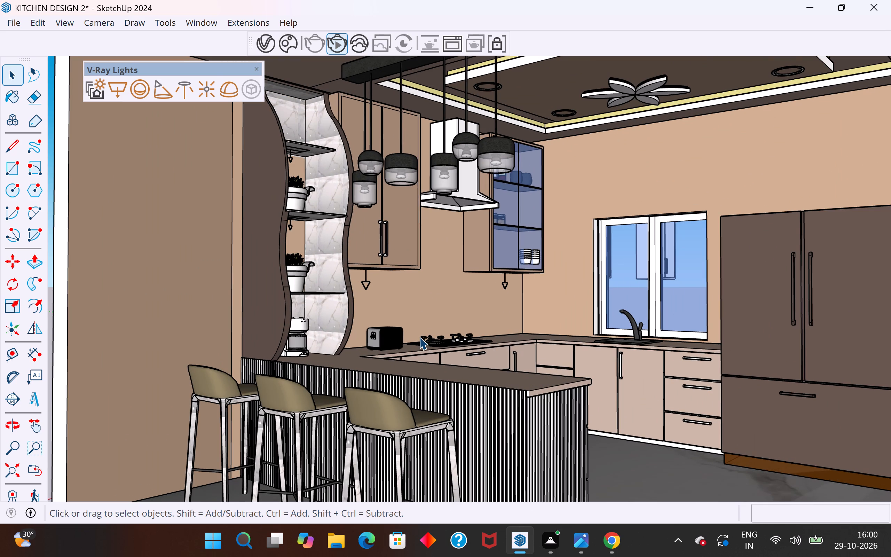
middle_drag(455, 350, 449, 325)
scroll(436, 368, down, 3)
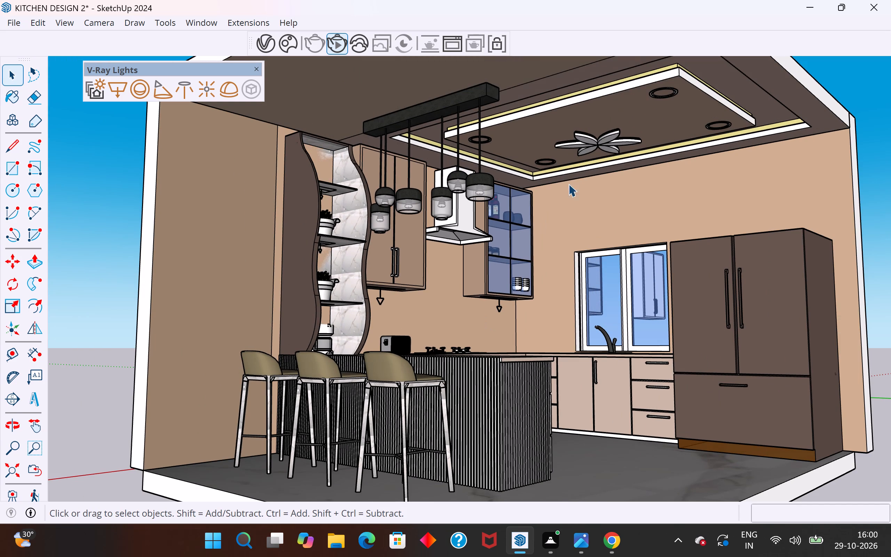
scroll(619, 94, up, 1)
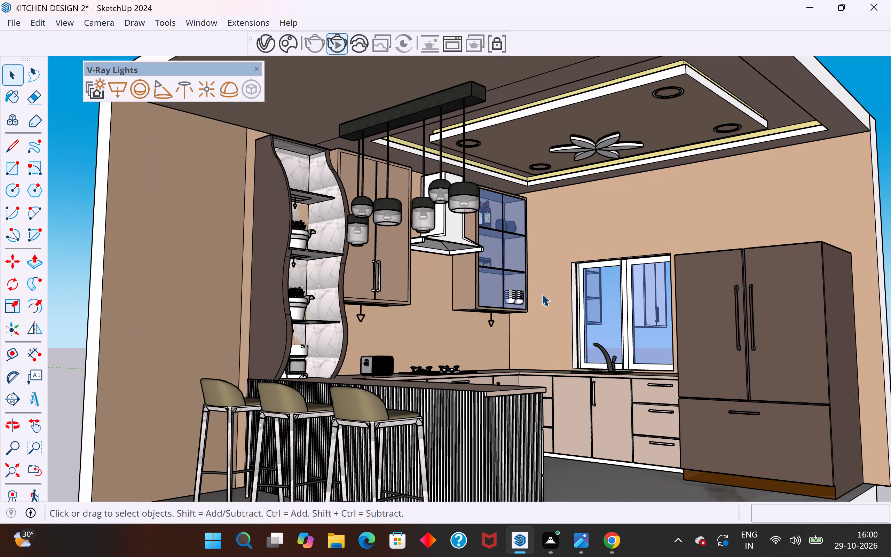
scroll(533, 313, down, 2)
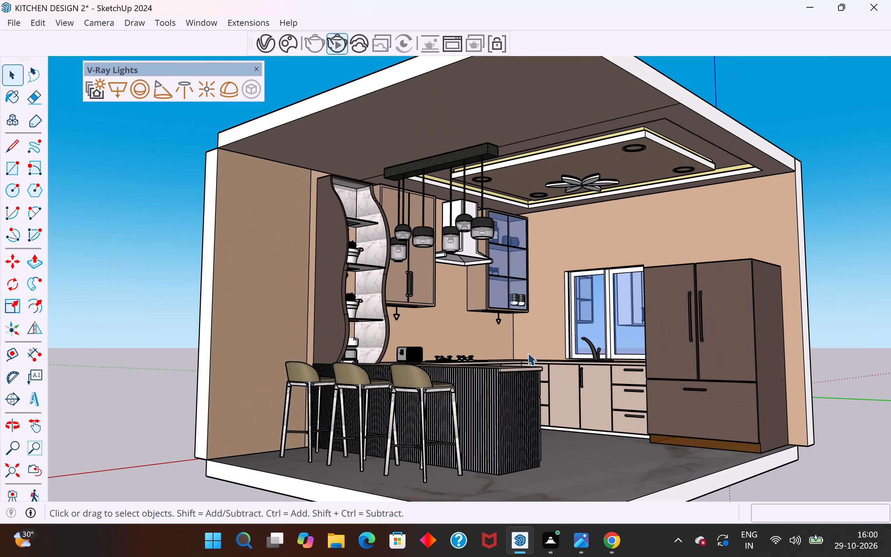
middle_drag(521, 375, 517, 392)
scroll(517, 392, up, 3)
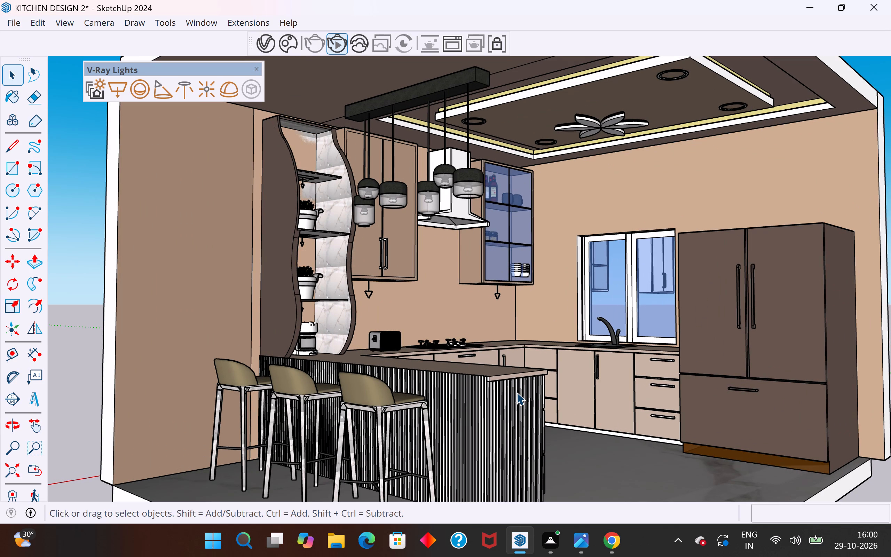
Stop the running interactive render and start a new V-Ray render of the framed kitchen view.
click(275, 45)
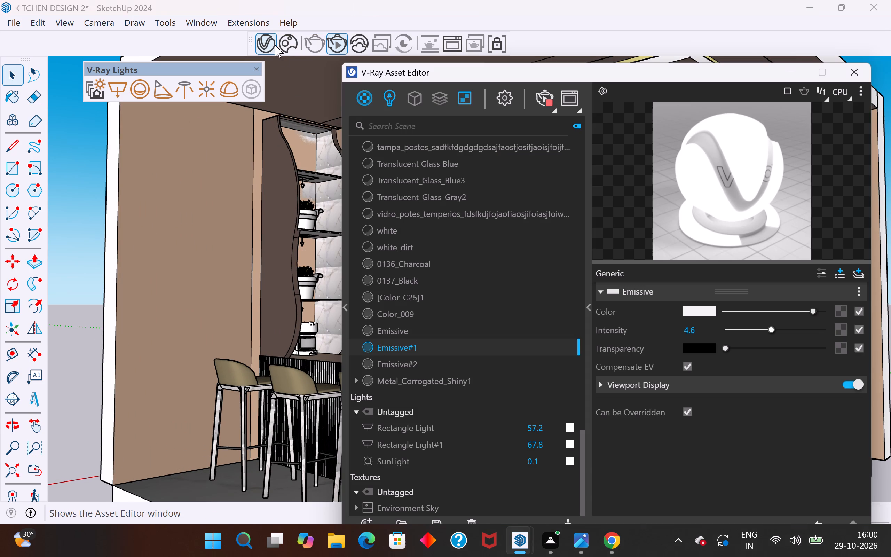
click(544, 98)
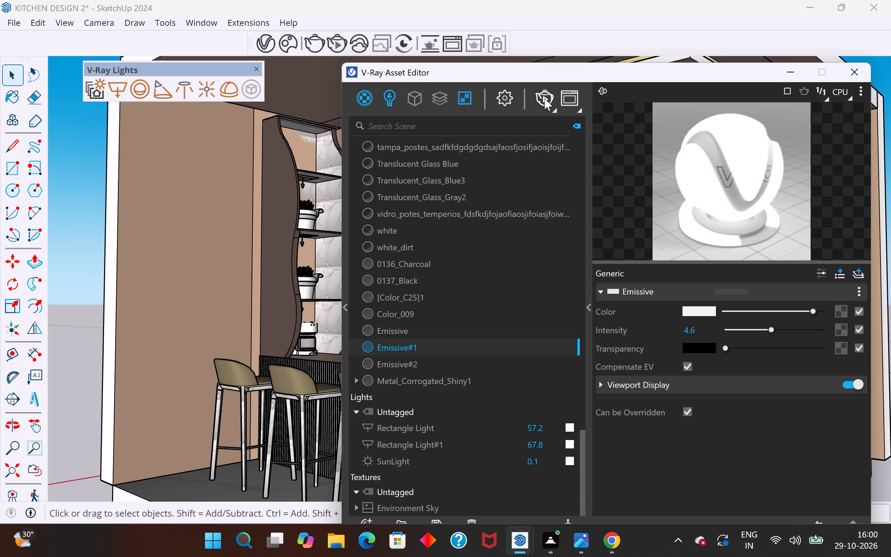
click(552, 110)
click(543, 135)
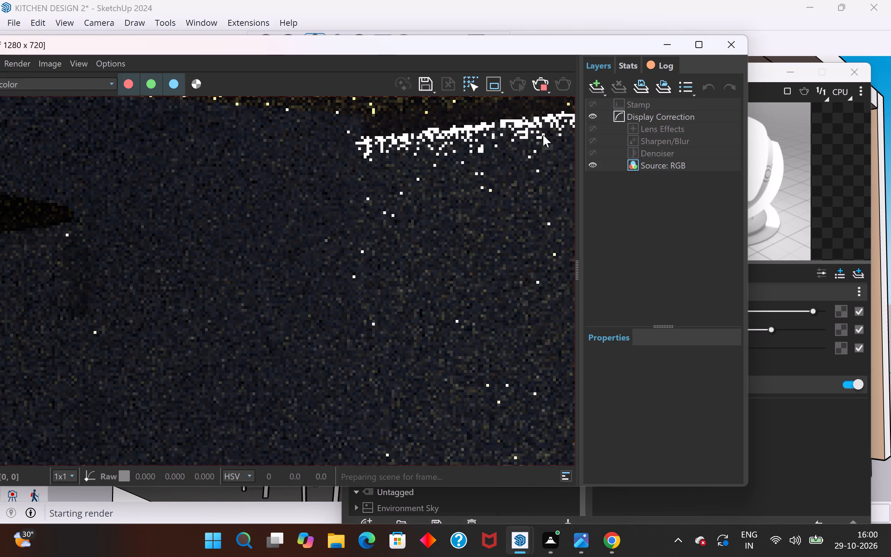
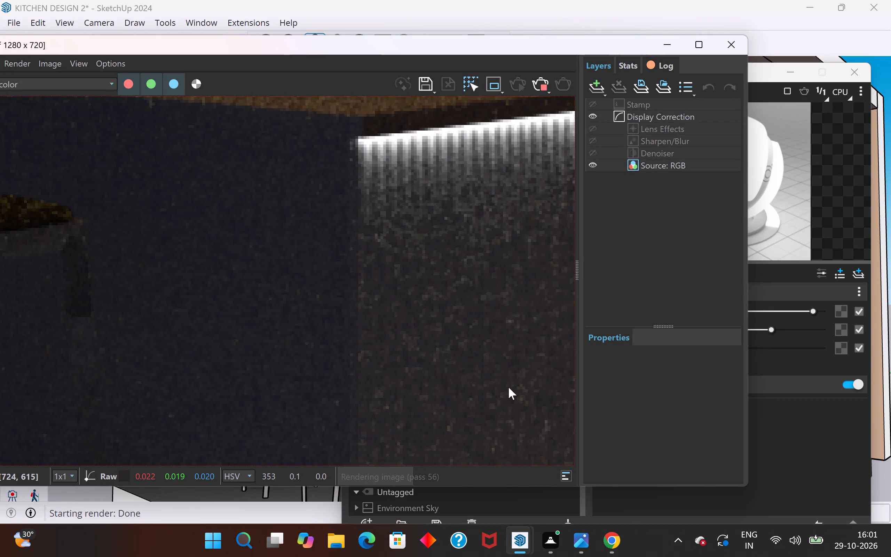
Examine the kitchen render in the V-Ray frame buffer, both as a whole and close up around the island and base cabinets.
scroll(508, 387, down, 3)
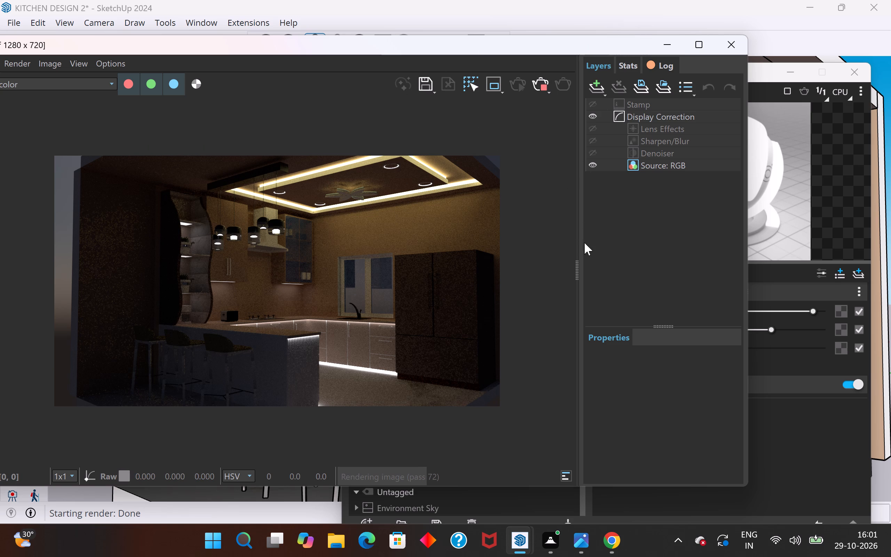
drag(574, 272, 640, 269)
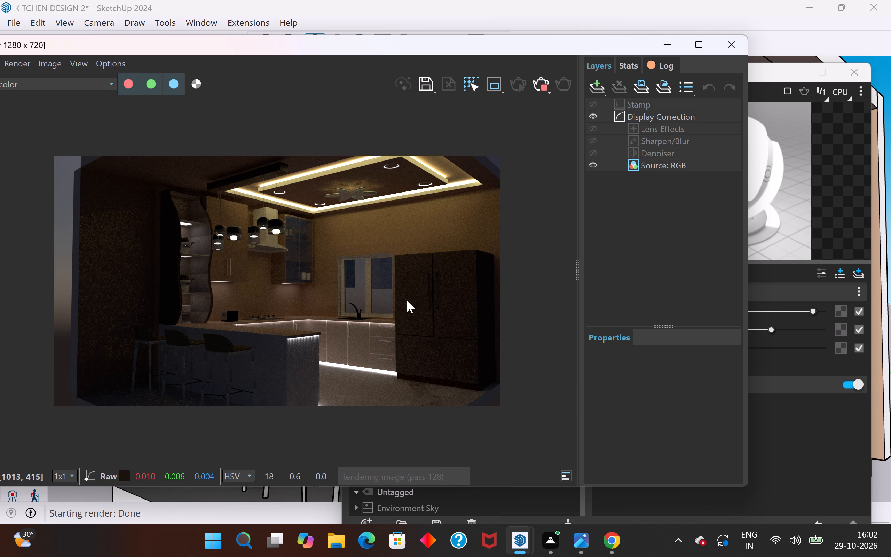
scroll(337, 327, up, 1)
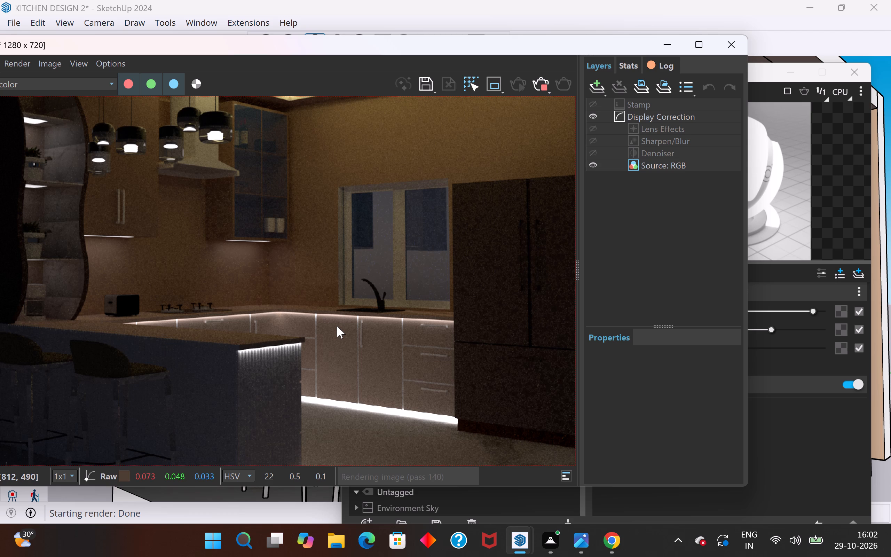
scroll(337, 326, down, 1)
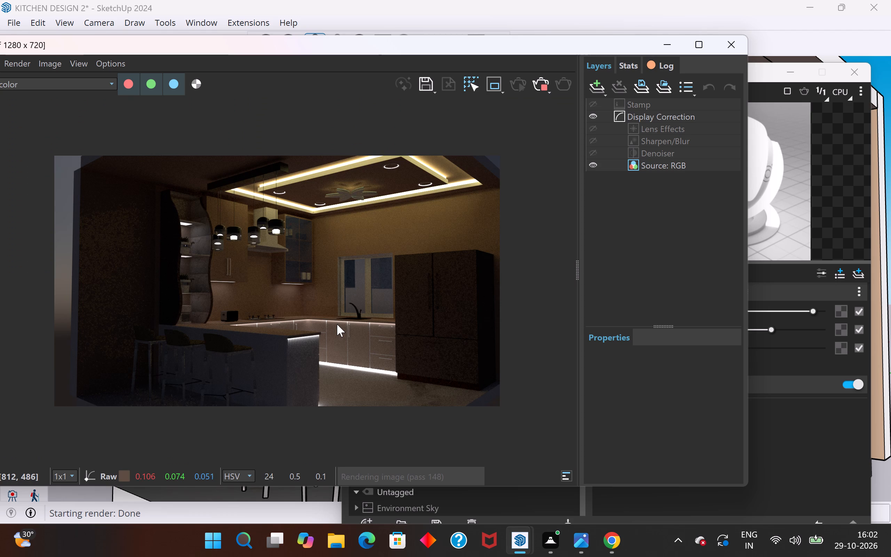
scroll(337, 323, down, 1)
scroll(275, 353, up, 1)
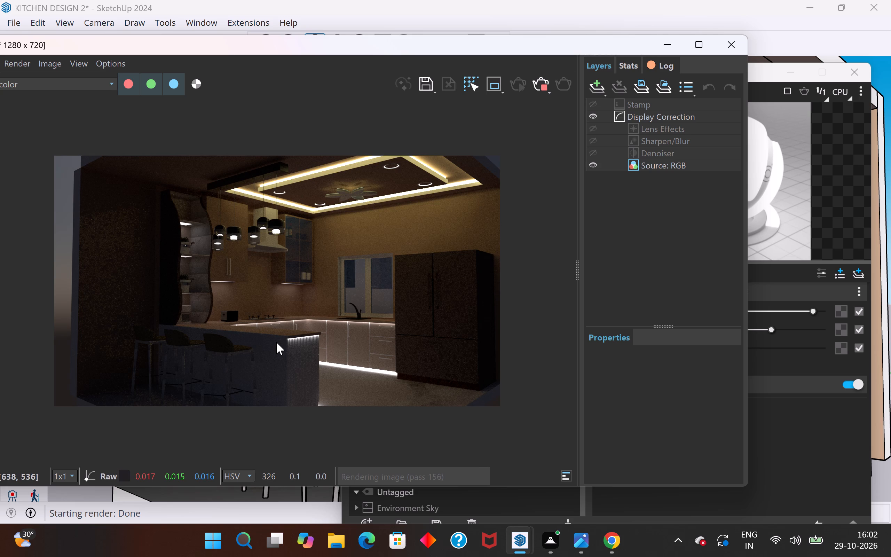
Close the V-Ray frame buffer and the V-Ray Asset Editor to return to the kitchen model.
click(733, 47)
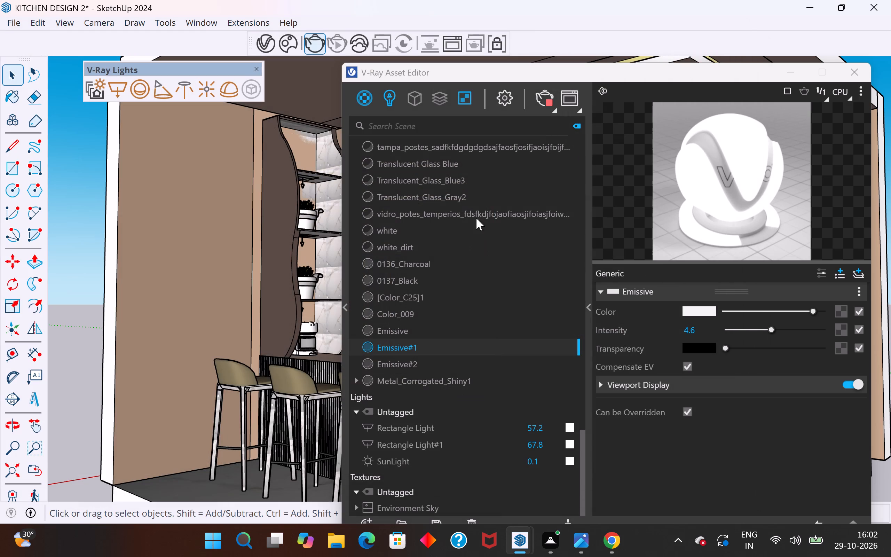
click(855, 69)
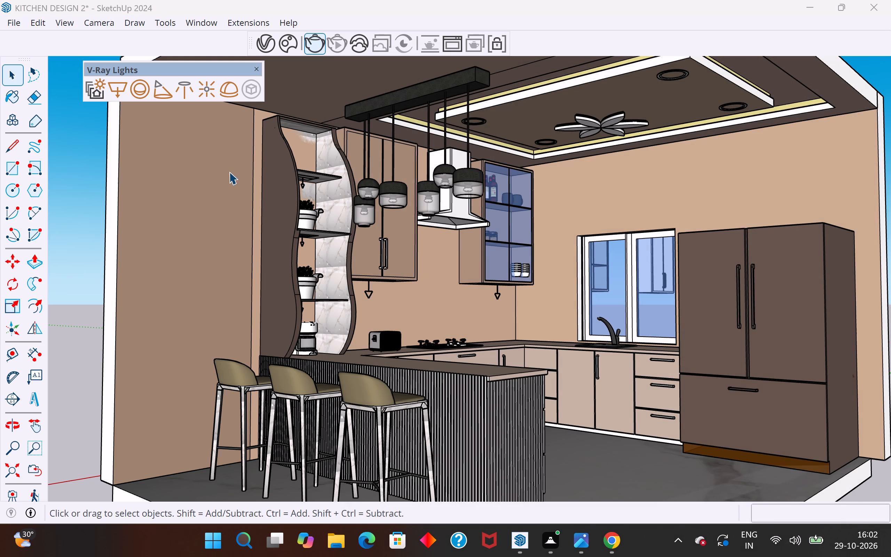
Scale the island's fluted front panel behind the stools slightly shorter along the blue axis, lowering its top edge below the countertop.
scroll(336, 207, down, 3)
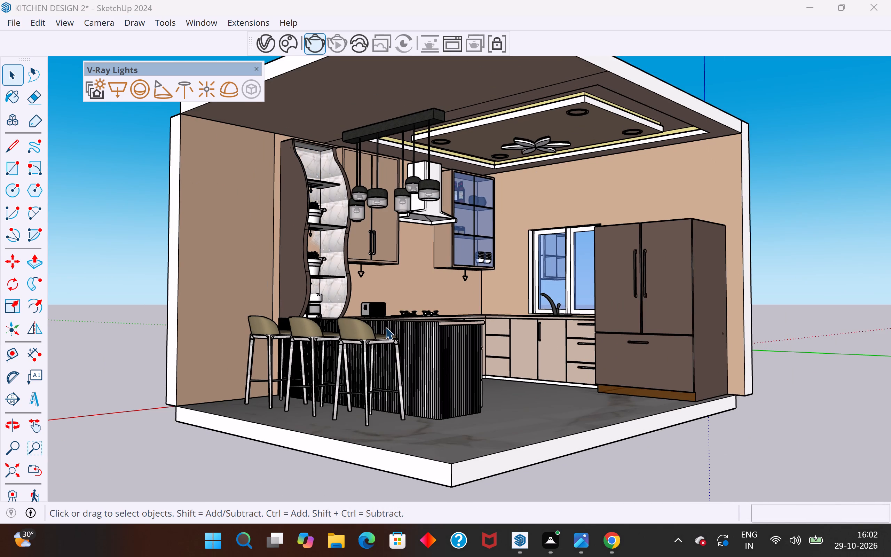
scroll(386, 326, up, 5)
click(464, 358)
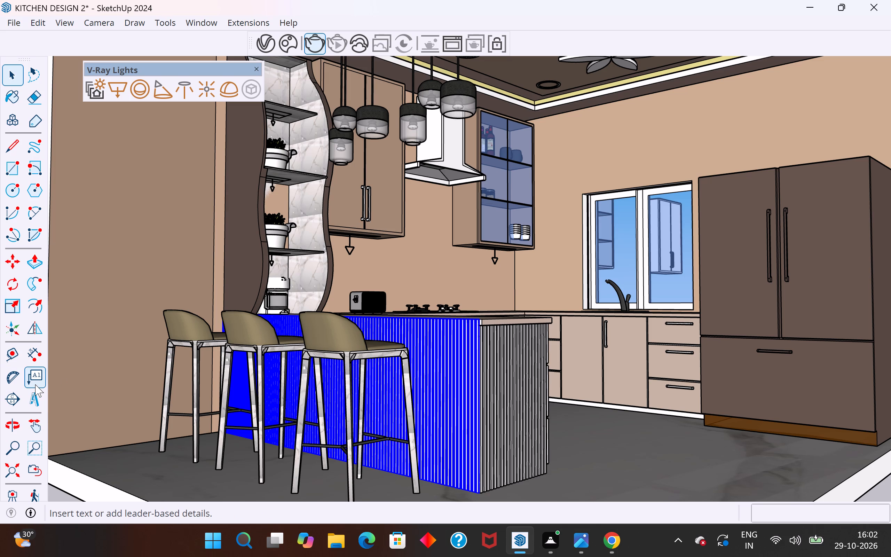
key(s)
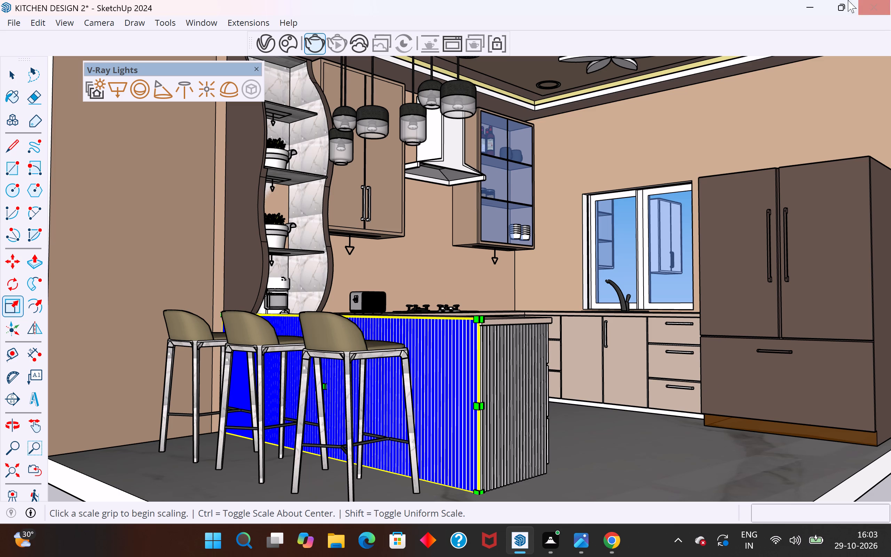
scroll(402, 336, up, 2)
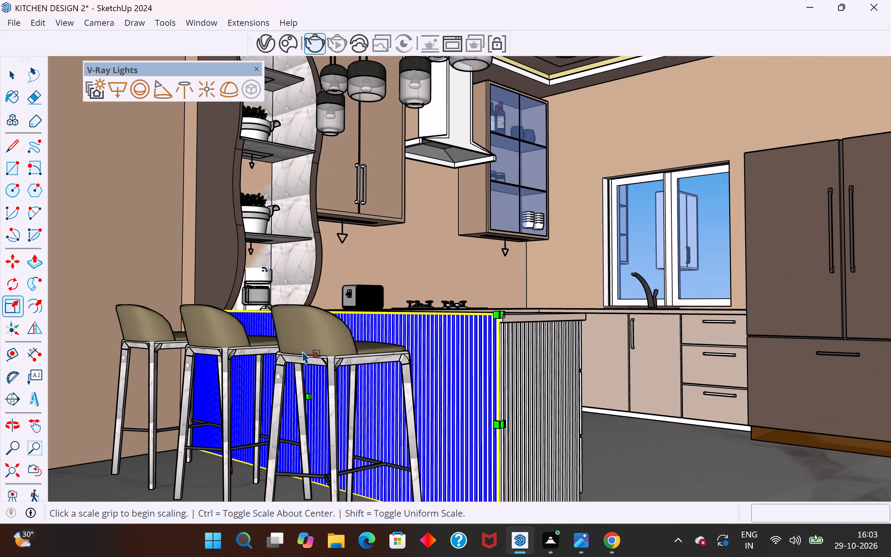
middle_drag(271, 378, 350, 366)
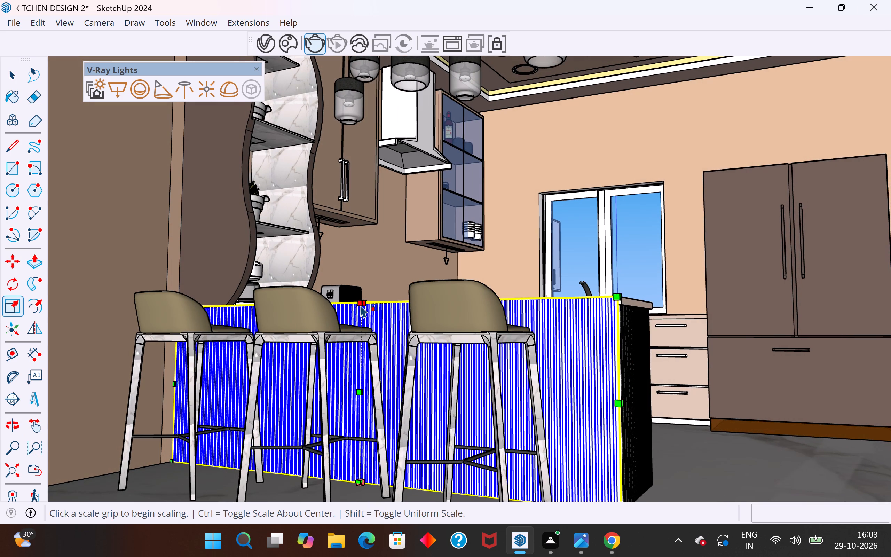
click(361, 304)
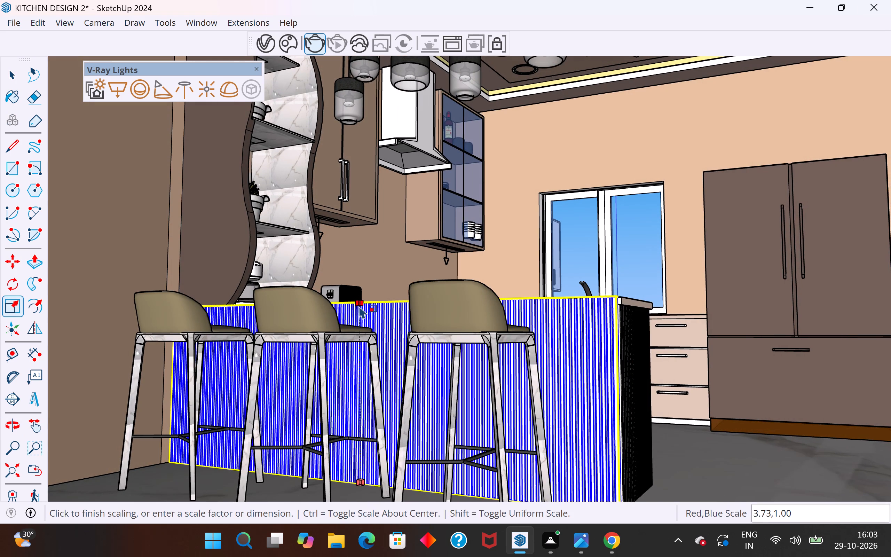
key(Escape)
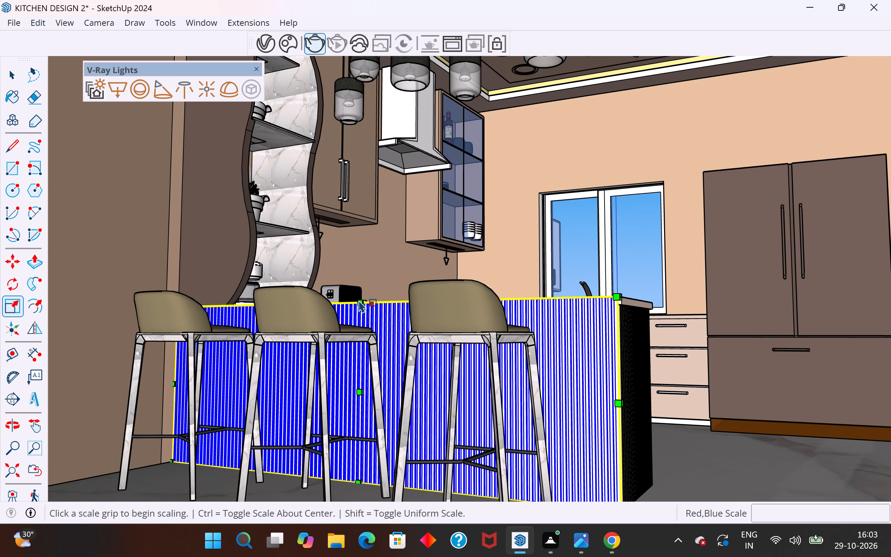
scroll(359, 298, up, 7)
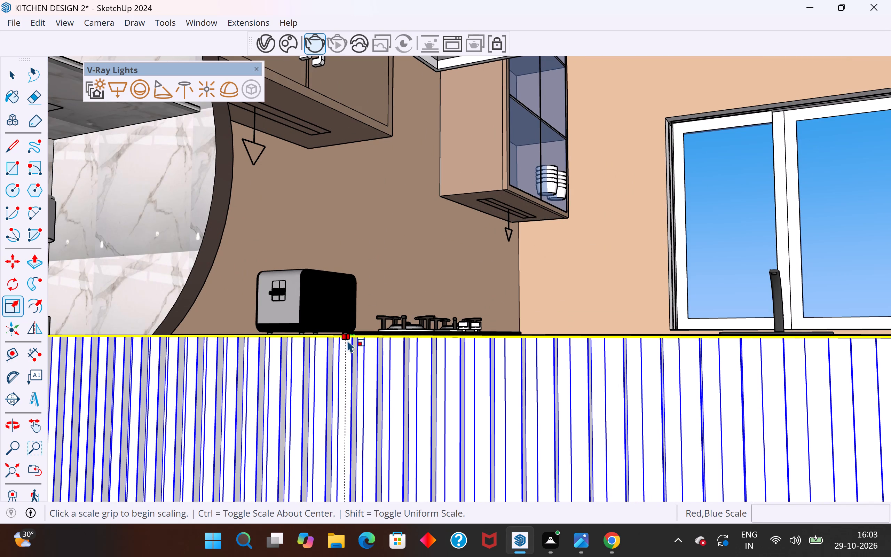
click(345, 337)
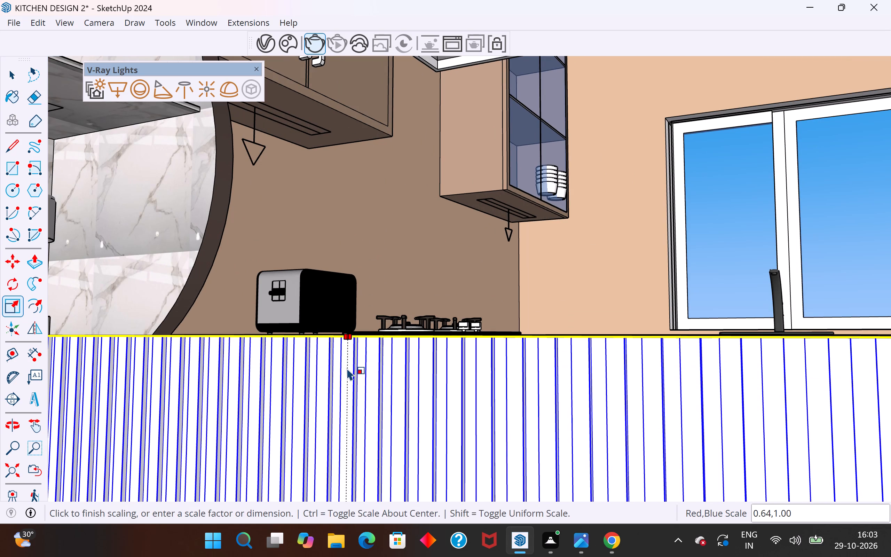
key(Escape)
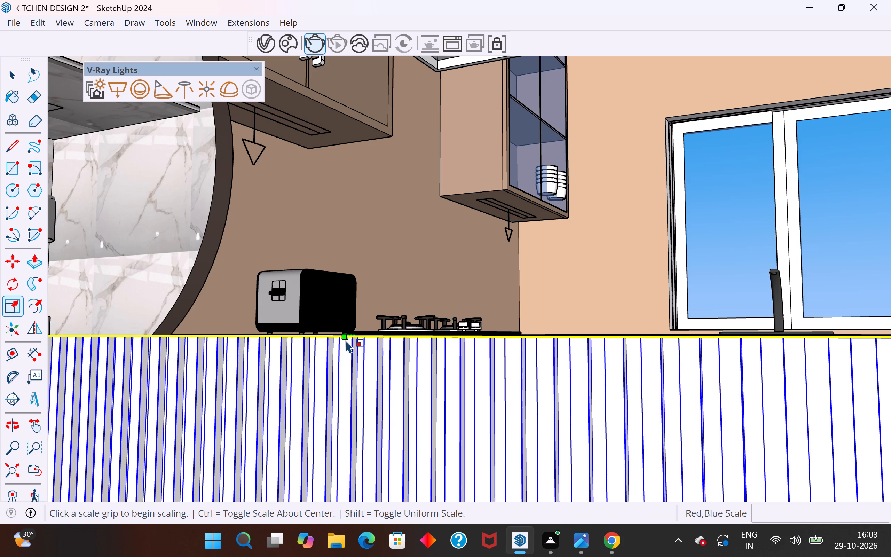
click(347, 337)
key(Escape)
click(350, 339)
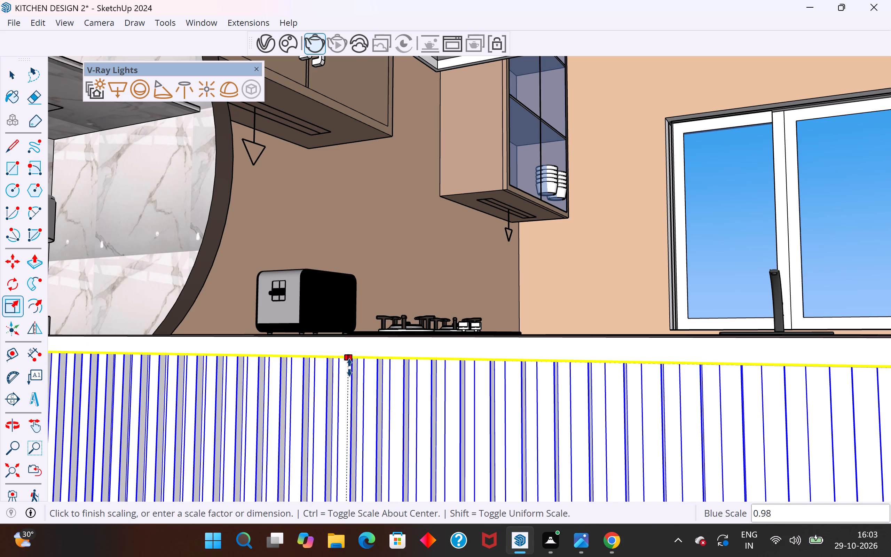
click(349, 382)
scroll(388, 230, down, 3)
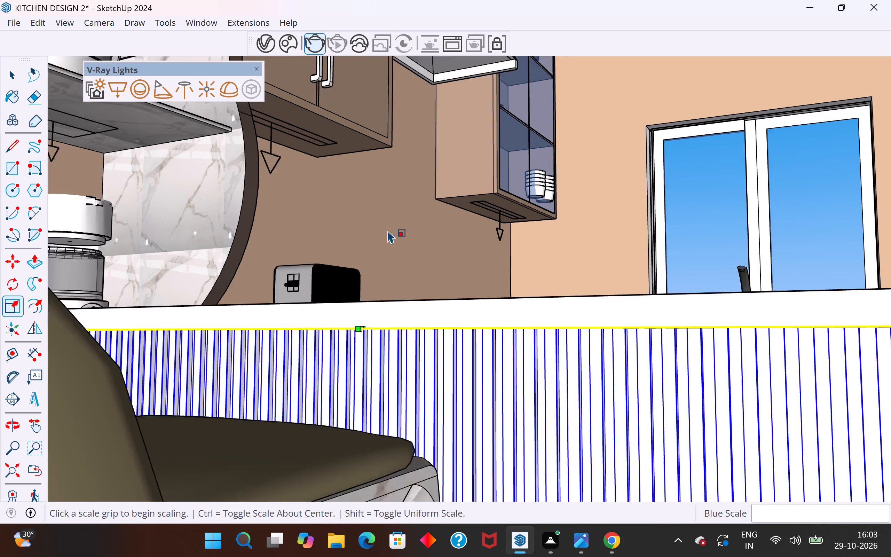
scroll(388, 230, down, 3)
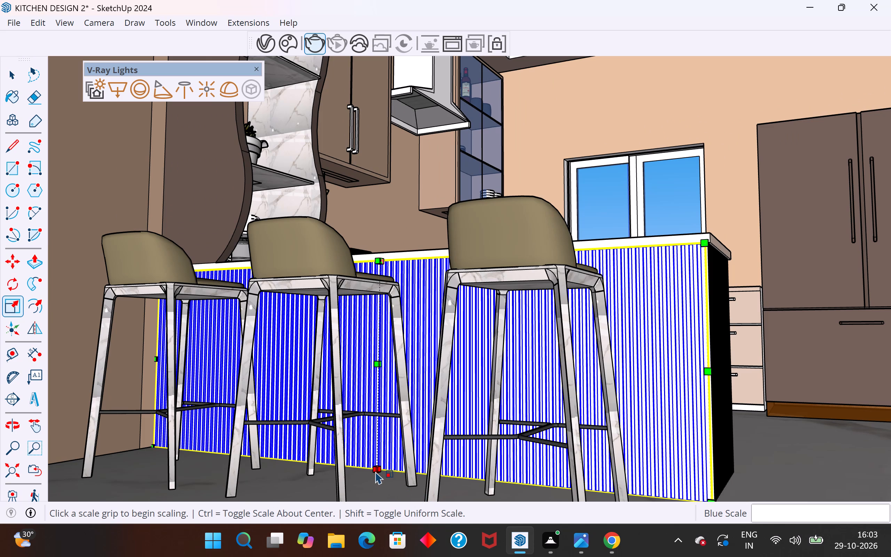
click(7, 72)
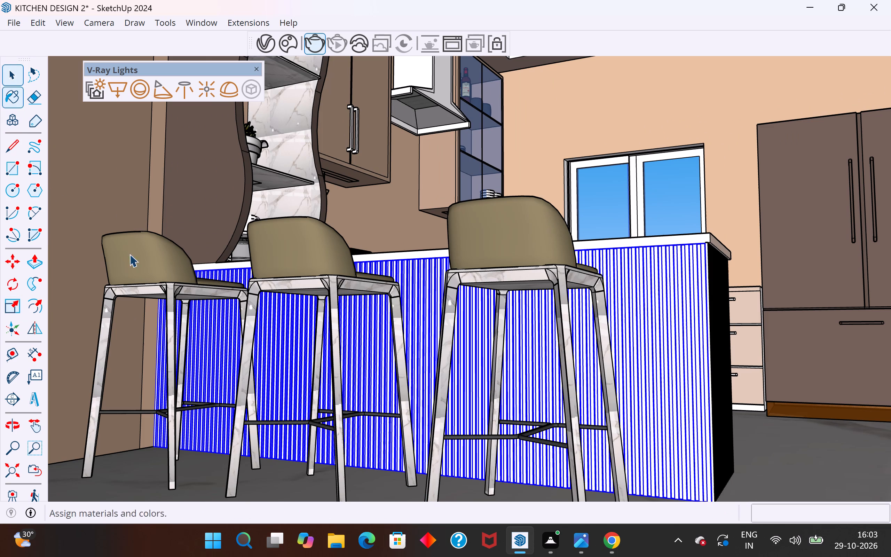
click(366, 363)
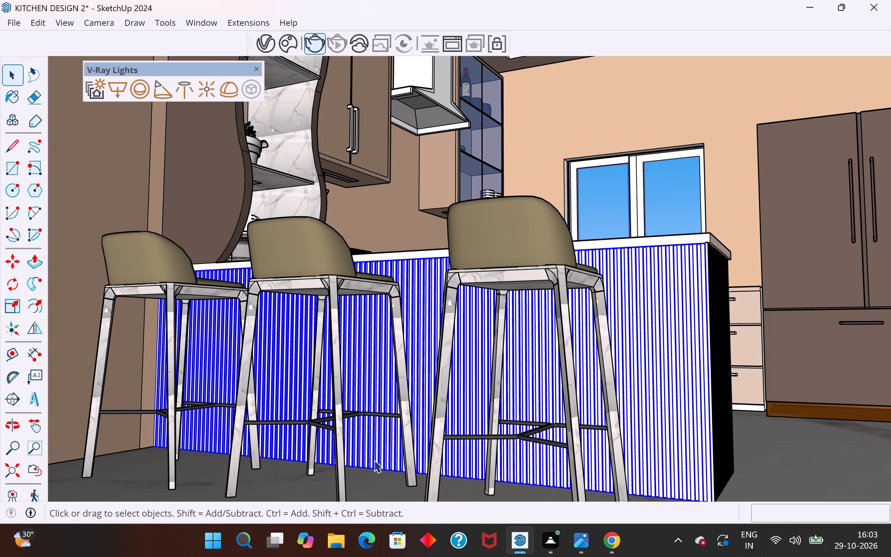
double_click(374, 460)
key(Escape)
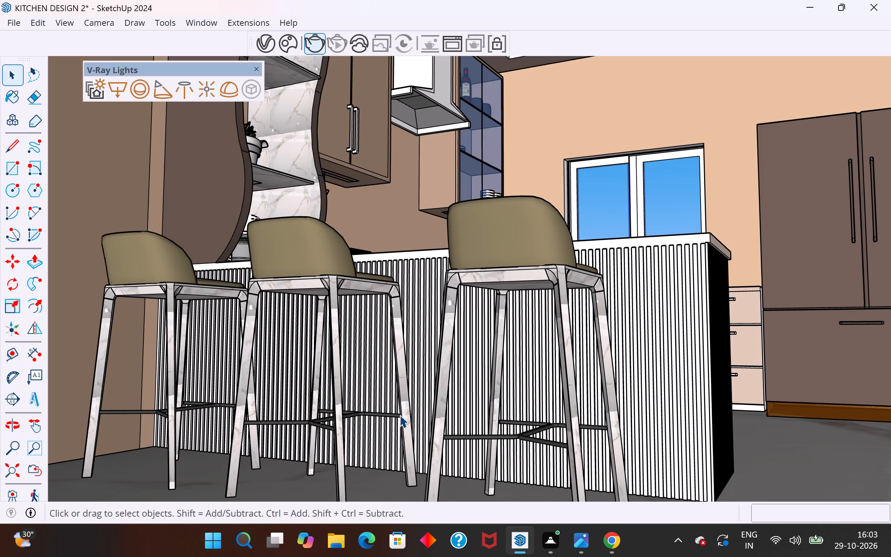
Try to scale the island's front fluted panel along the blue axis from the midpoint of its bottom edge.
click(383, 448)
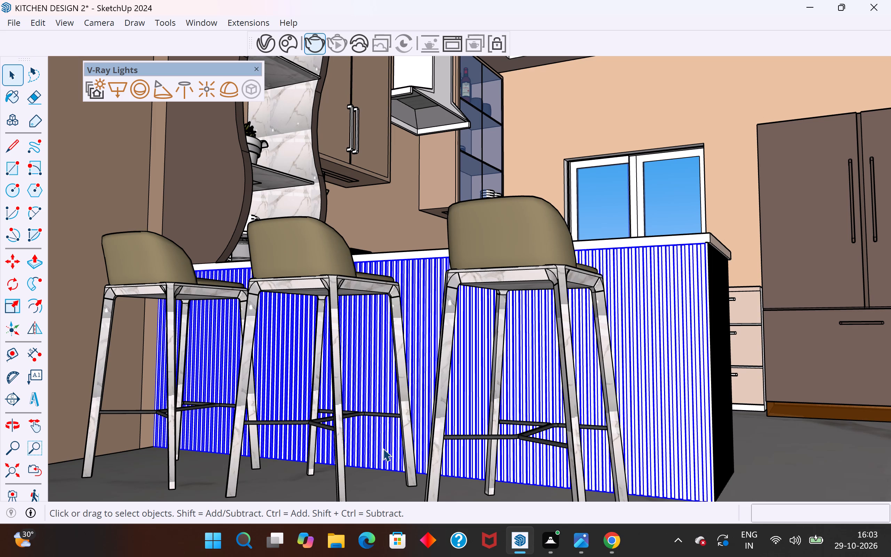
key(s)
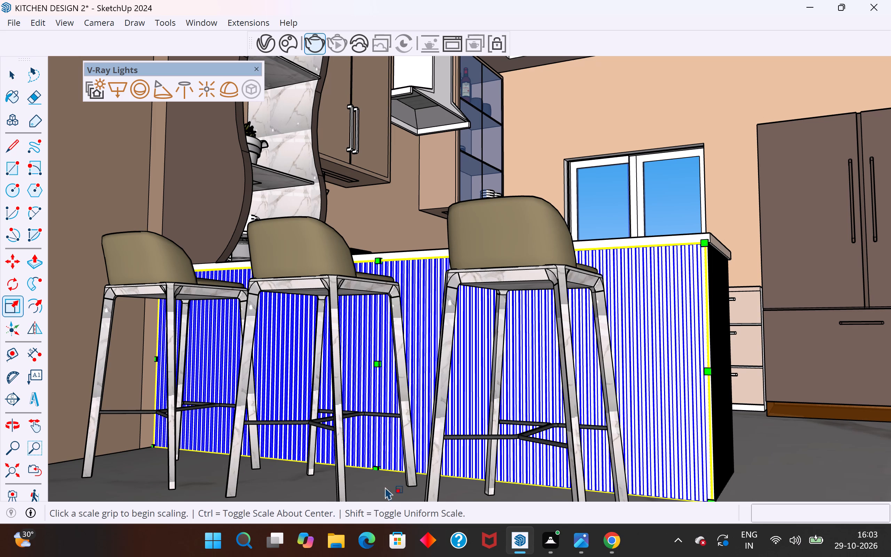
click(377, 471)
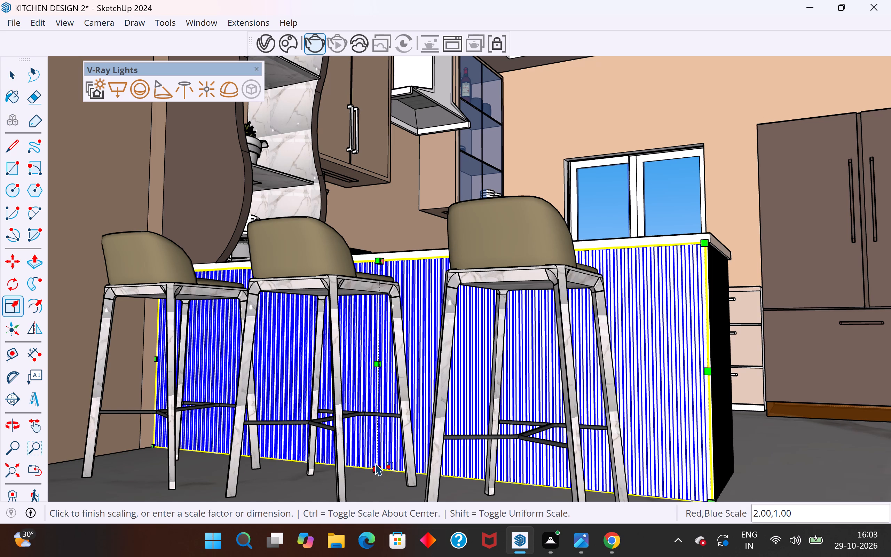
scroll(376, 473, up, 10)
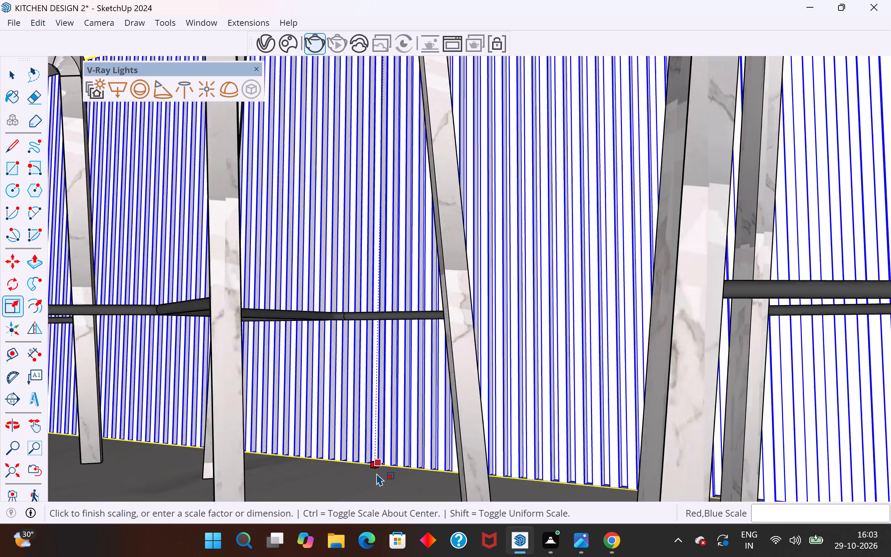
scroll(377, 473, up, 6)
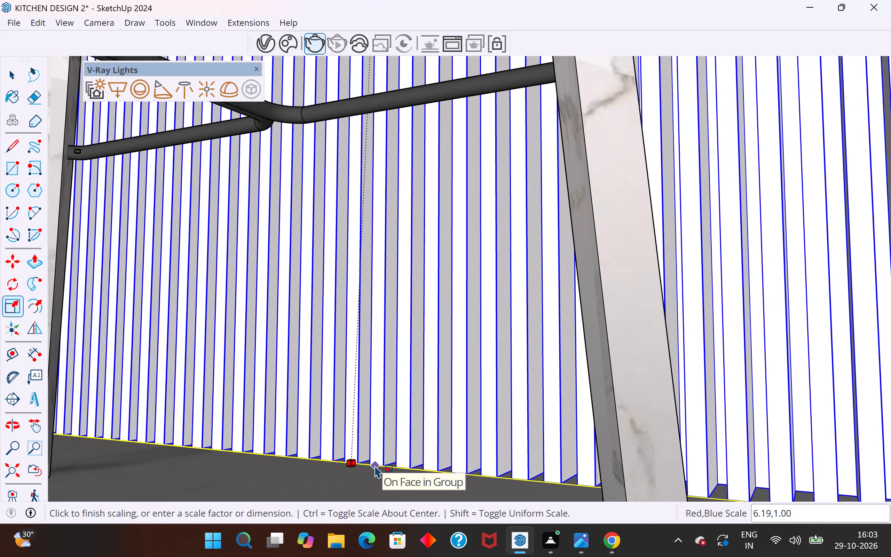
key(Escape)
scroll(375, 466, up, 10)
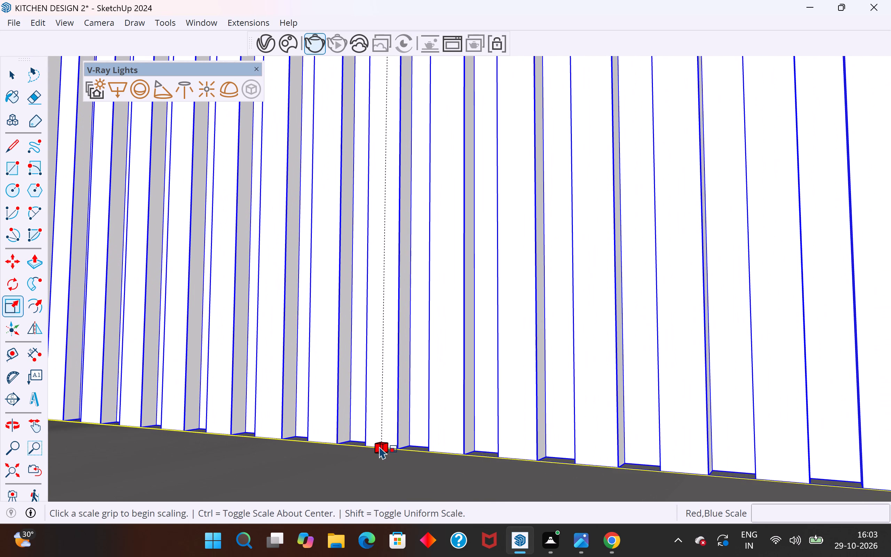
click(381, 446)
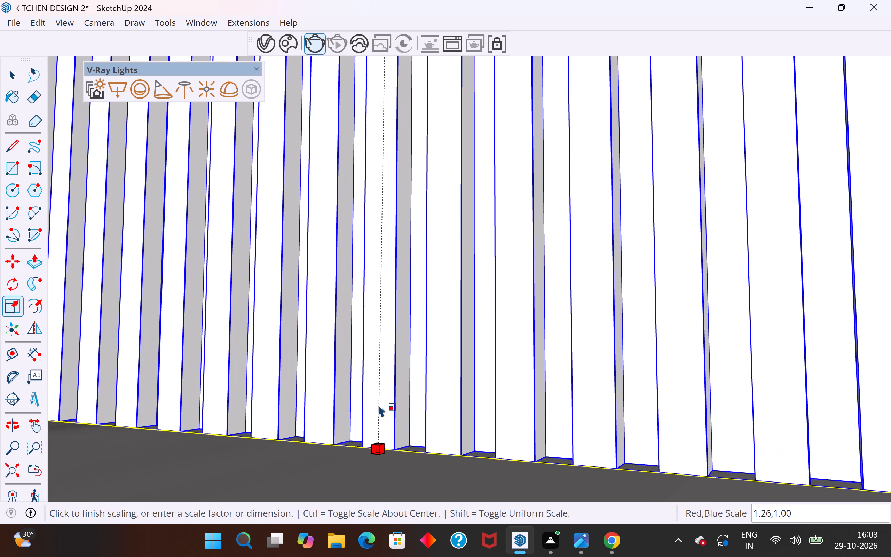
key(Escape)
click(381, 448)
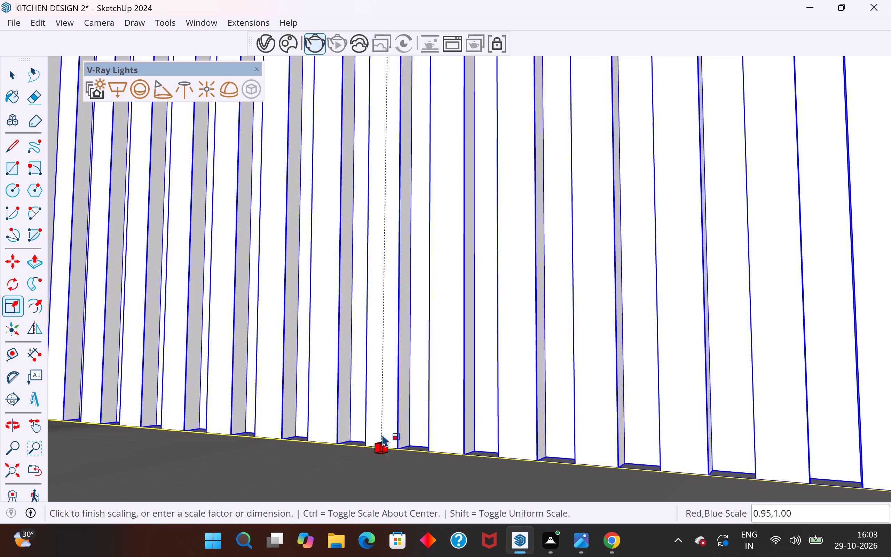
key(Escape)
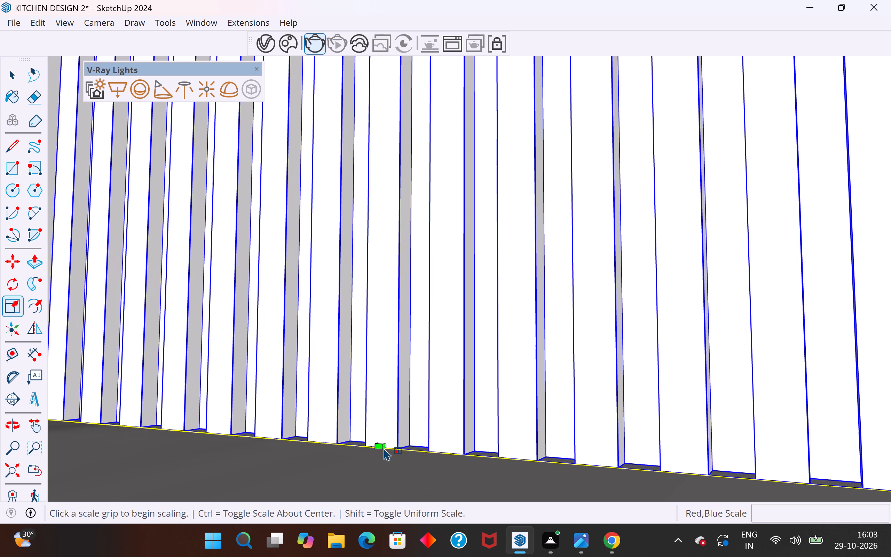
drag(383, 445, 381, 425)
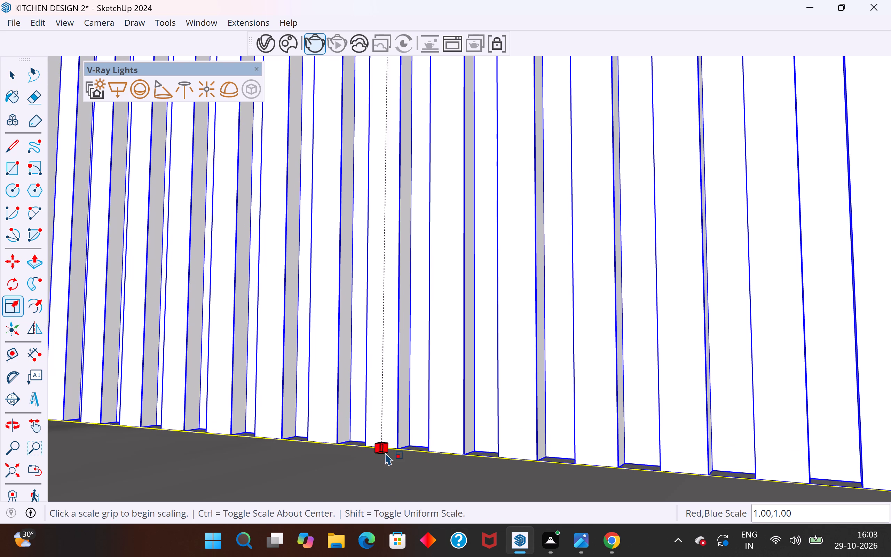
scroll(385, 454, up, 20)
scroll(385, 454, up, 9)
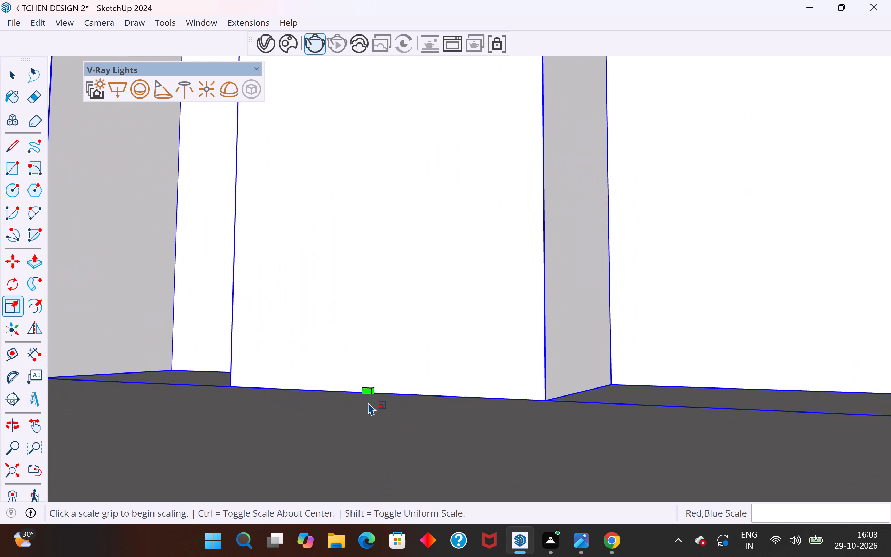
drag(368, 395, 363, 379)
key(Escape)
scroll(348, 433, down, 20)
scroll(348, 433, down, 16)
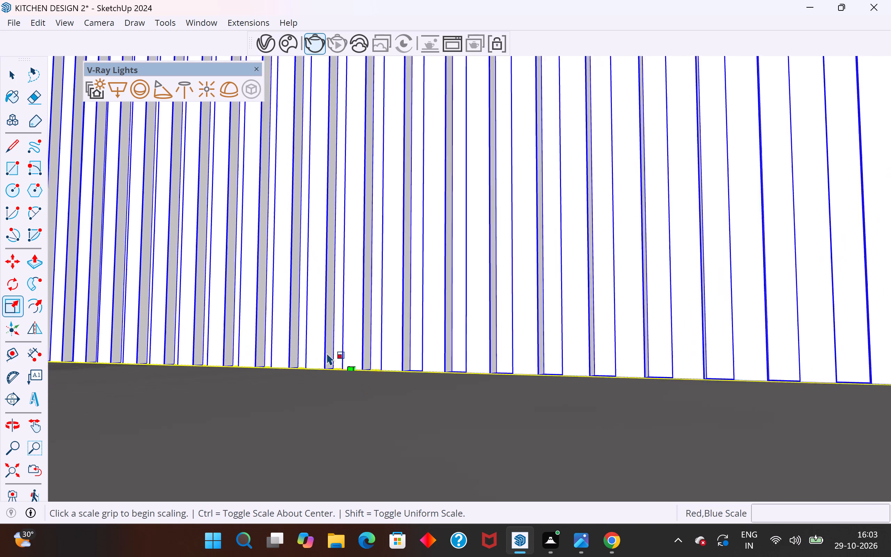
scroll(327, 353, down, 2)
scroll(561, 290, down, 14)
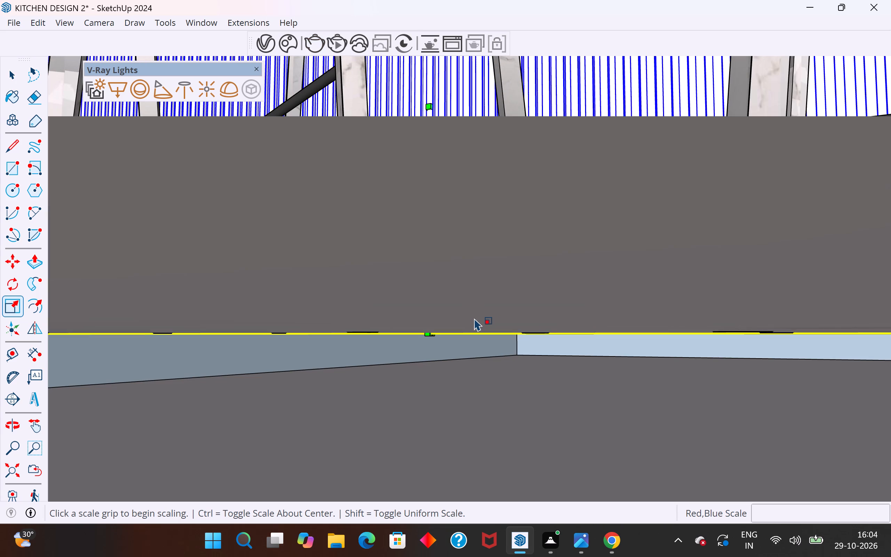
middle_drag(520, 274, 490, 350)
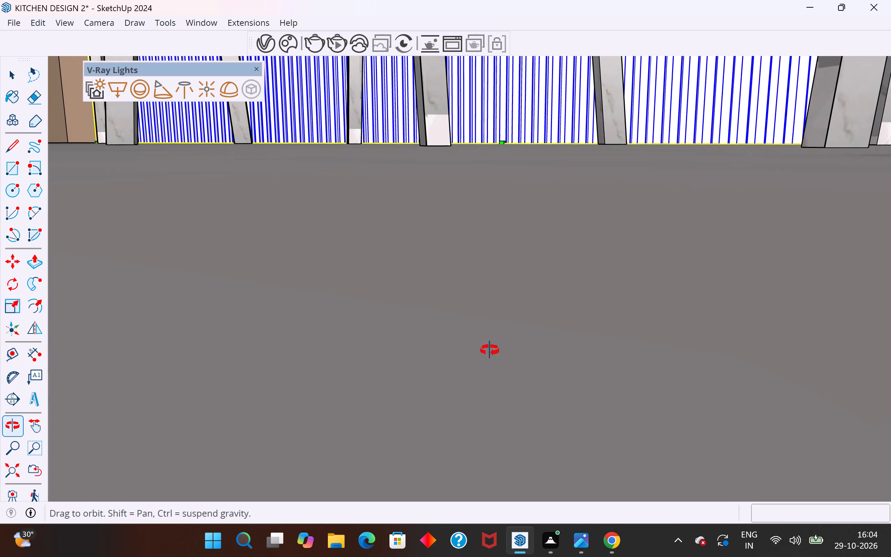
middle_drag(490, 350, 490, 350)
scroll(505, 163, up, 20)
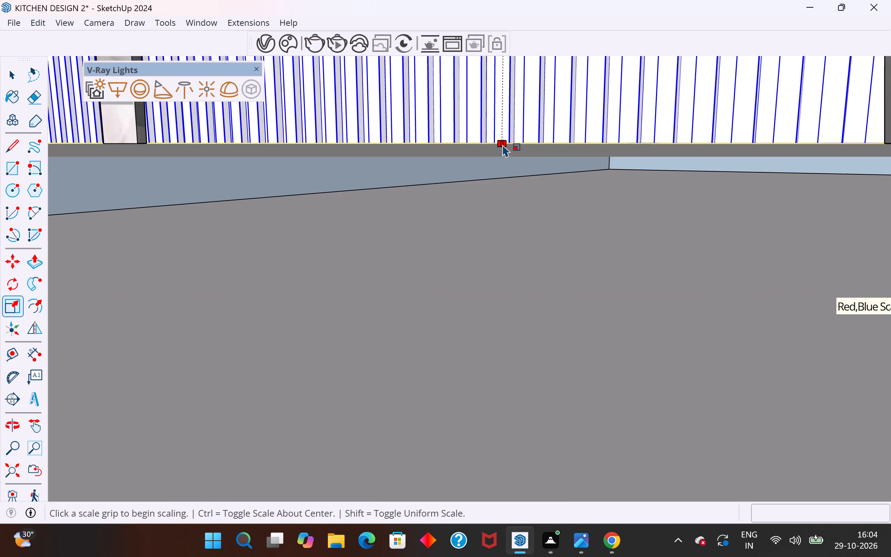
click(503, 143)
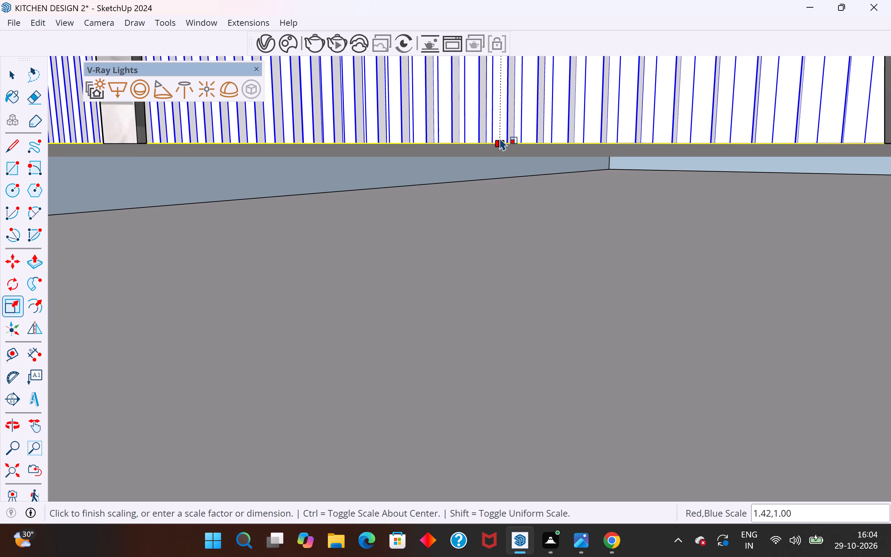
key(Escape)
Scale the island's front fluted panel to 0.98 along the blue axis from its bottom corner beside the end panel, raising its bottom edge off the floor.
scroll(421, 304, down, 7)
scroll(421, 305, up, 1)
scroll(421, 305, down, 20)
scroll(421, 305, down, 6)
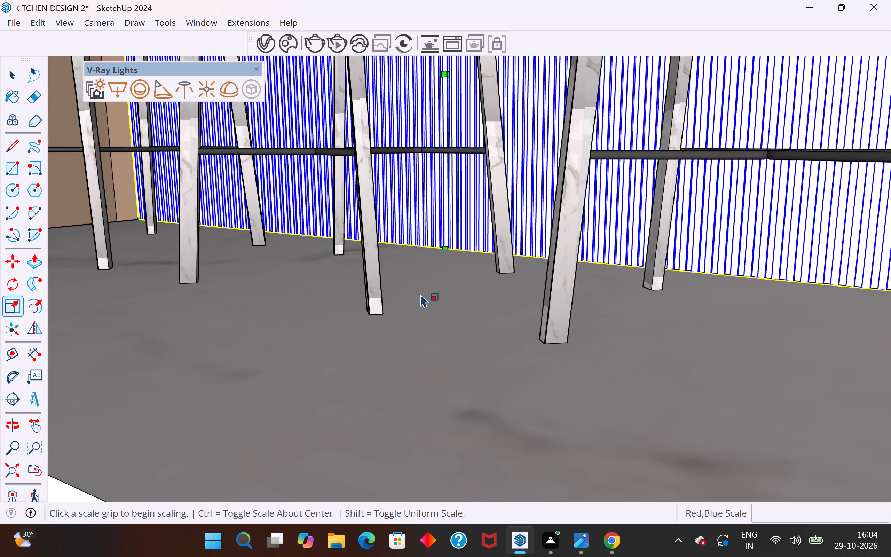
scroll(421, 295, down, 2)
middle_drag(545, 251, 302, 245)
scroll(639, 422, up, 10)
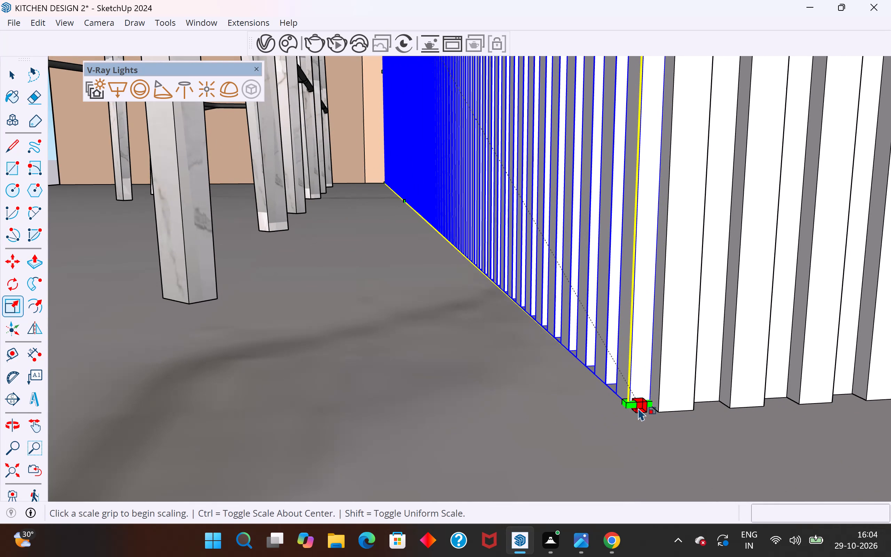
click(640, 406)
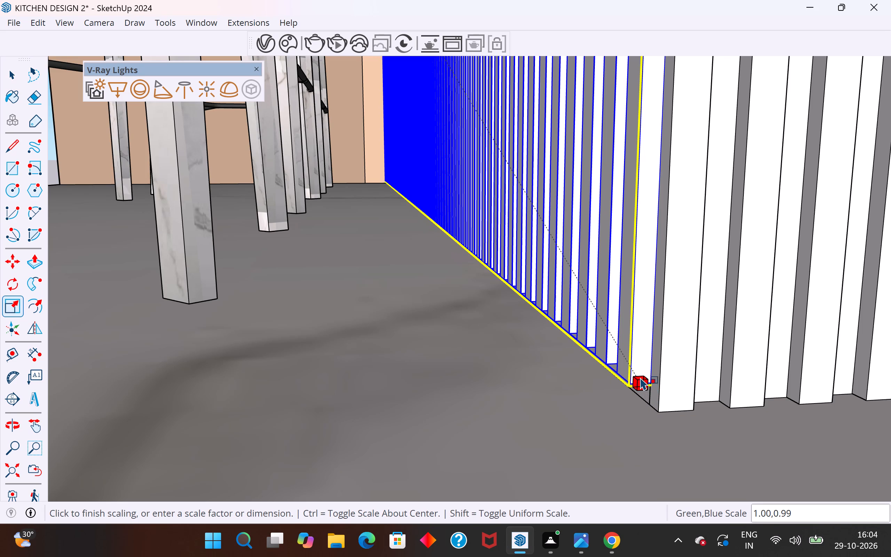
click(638, 359)
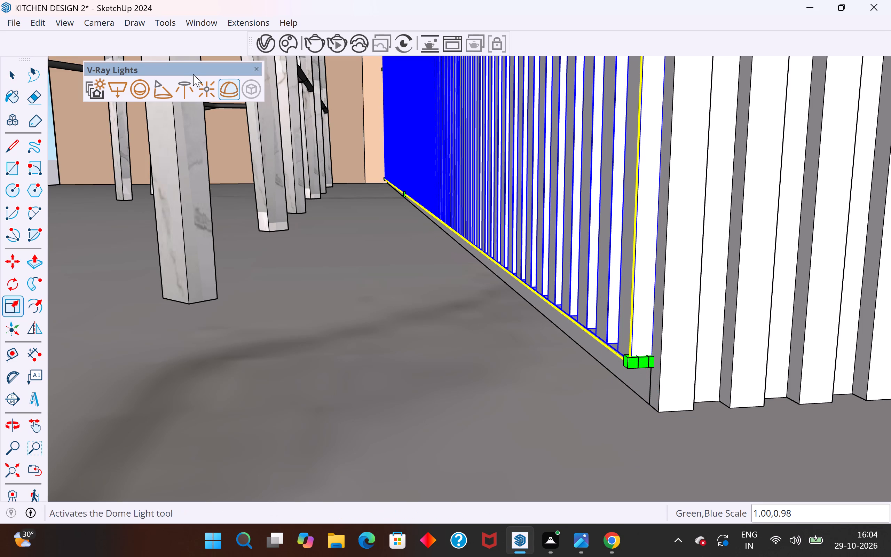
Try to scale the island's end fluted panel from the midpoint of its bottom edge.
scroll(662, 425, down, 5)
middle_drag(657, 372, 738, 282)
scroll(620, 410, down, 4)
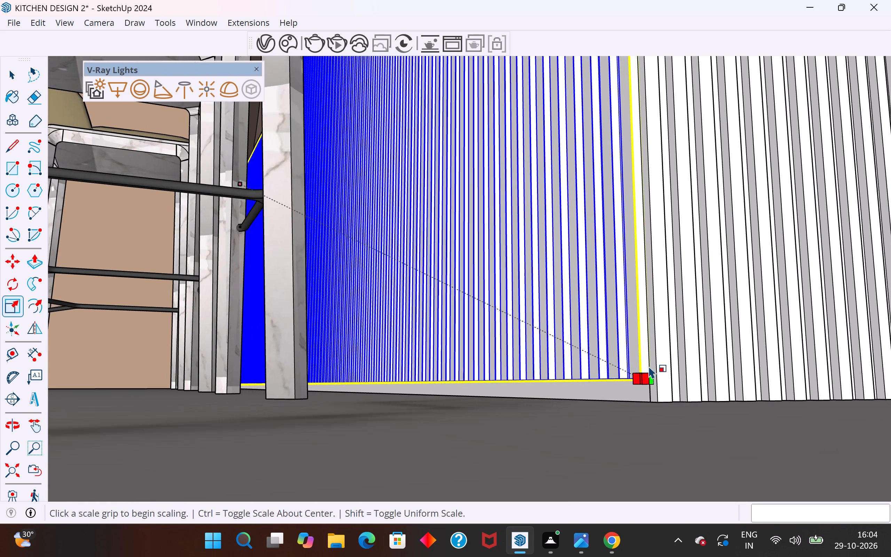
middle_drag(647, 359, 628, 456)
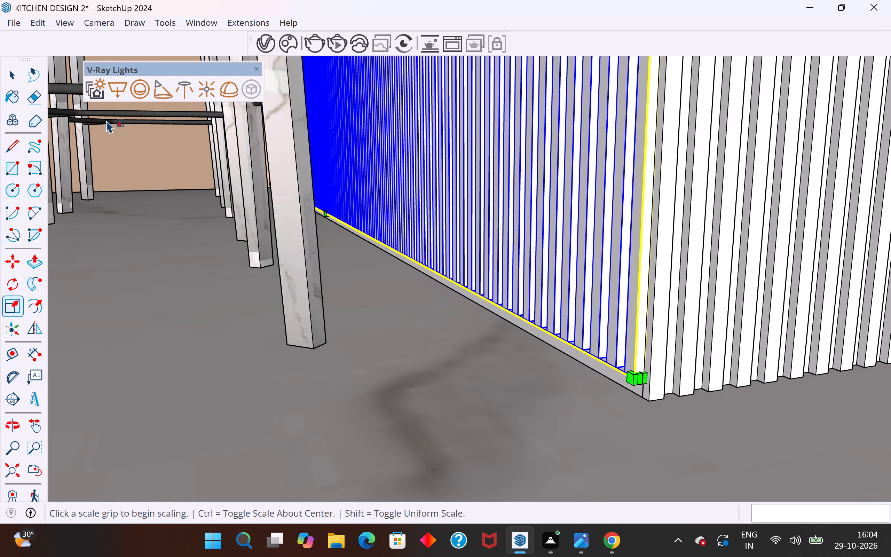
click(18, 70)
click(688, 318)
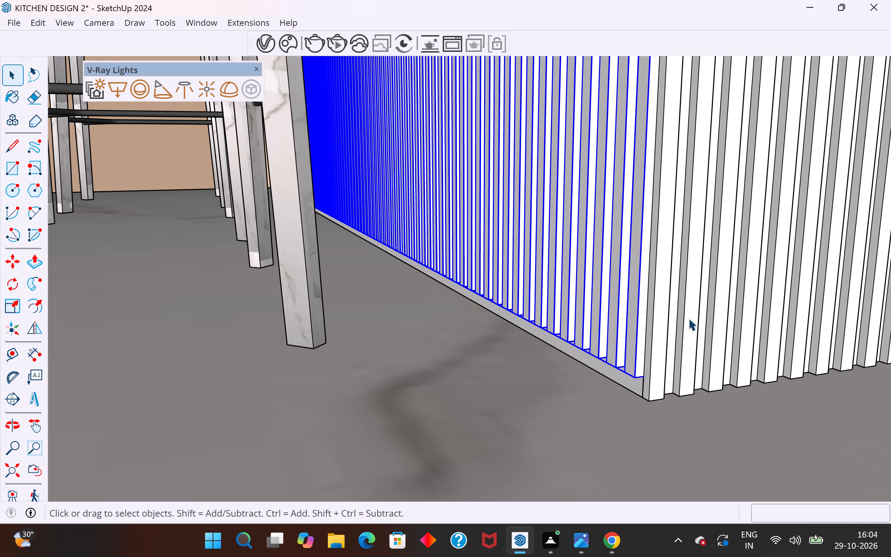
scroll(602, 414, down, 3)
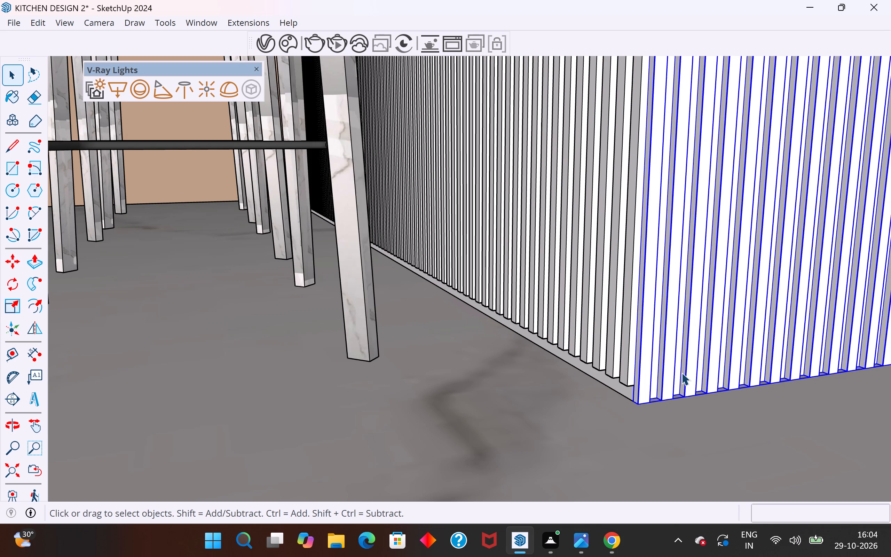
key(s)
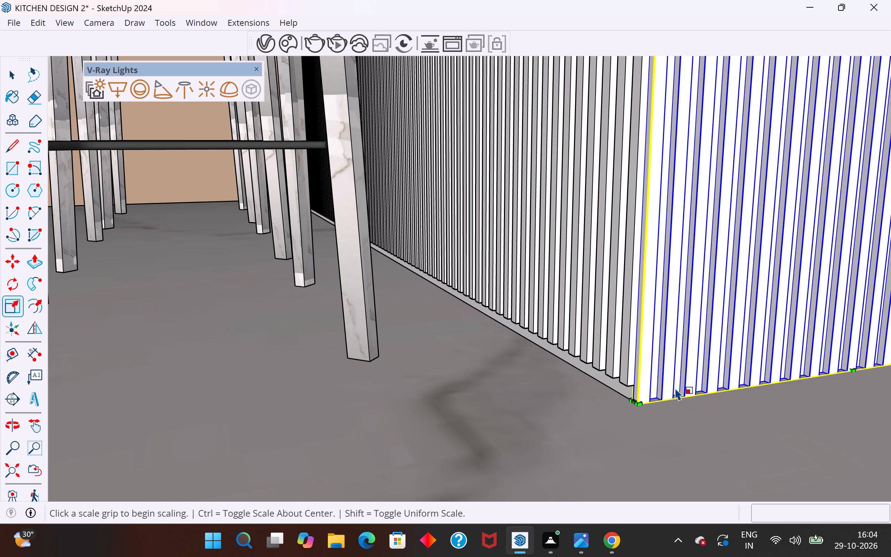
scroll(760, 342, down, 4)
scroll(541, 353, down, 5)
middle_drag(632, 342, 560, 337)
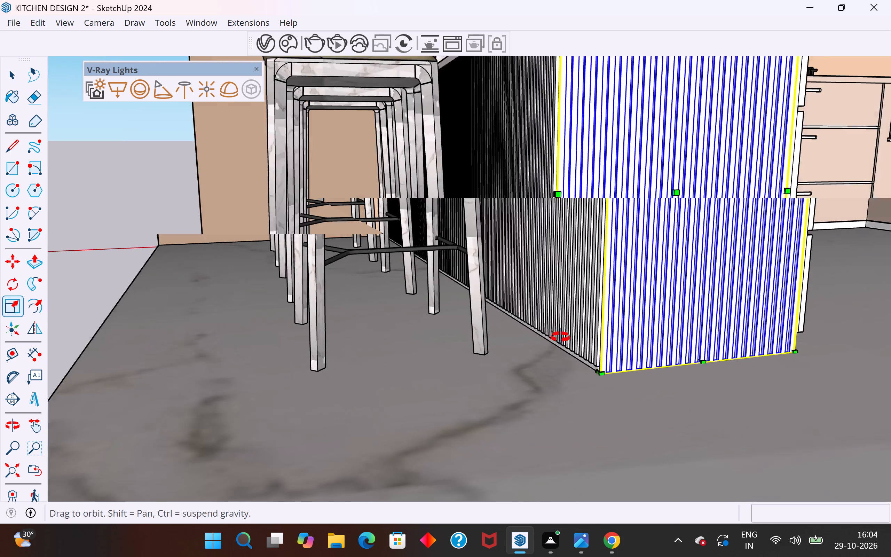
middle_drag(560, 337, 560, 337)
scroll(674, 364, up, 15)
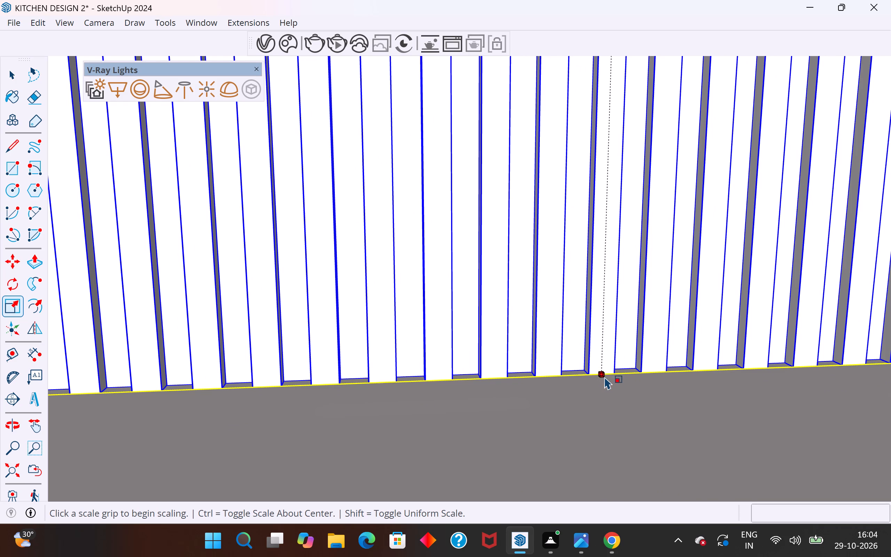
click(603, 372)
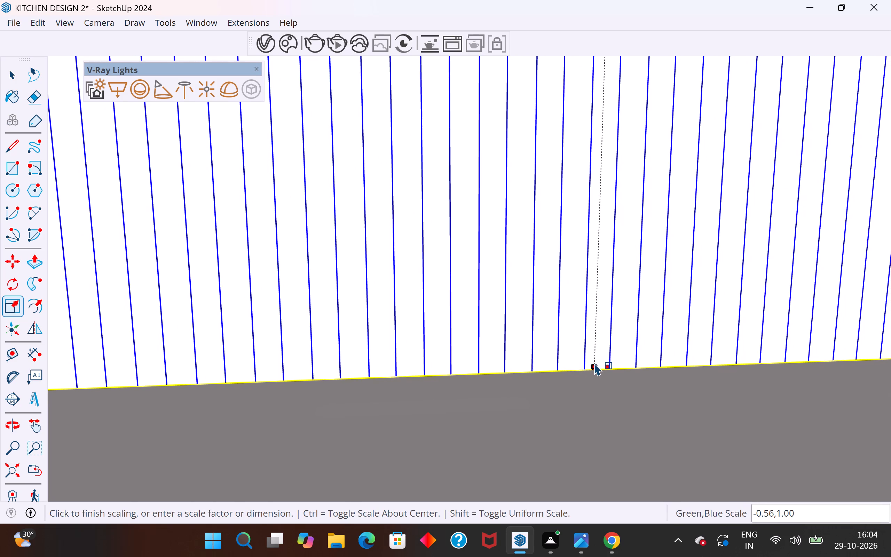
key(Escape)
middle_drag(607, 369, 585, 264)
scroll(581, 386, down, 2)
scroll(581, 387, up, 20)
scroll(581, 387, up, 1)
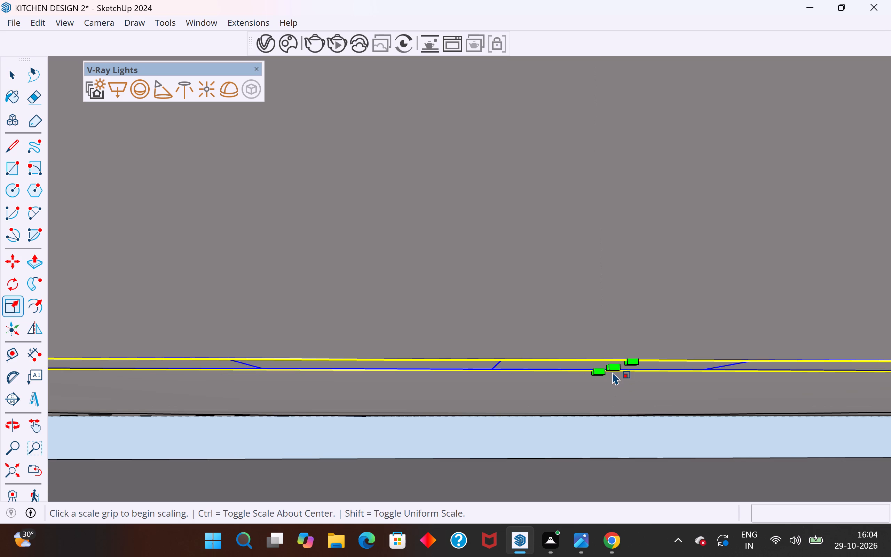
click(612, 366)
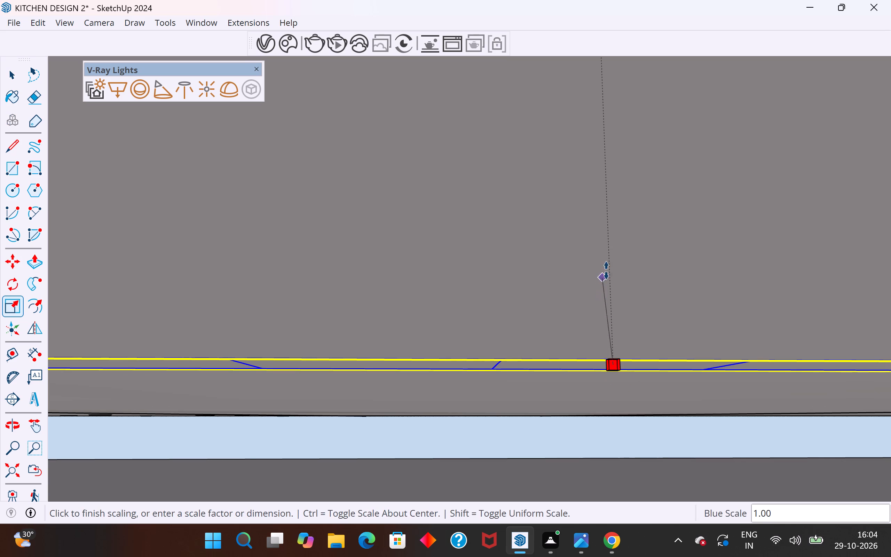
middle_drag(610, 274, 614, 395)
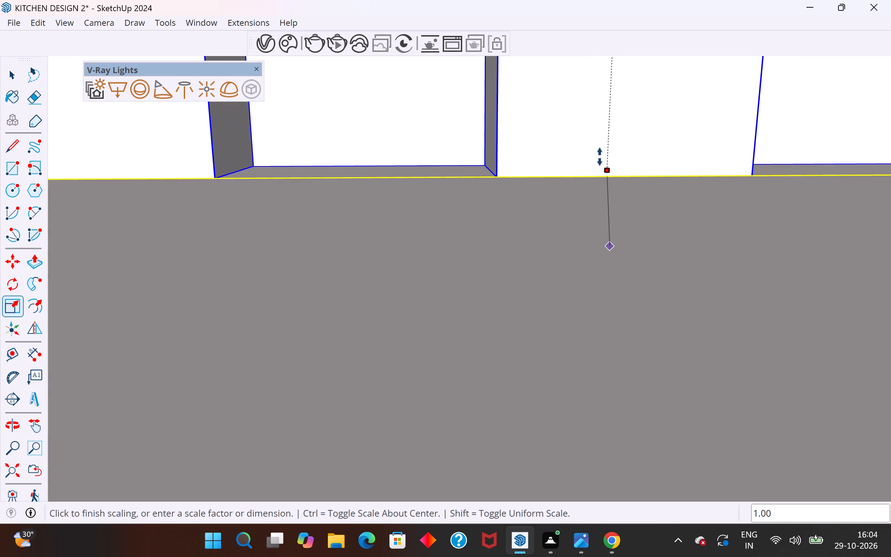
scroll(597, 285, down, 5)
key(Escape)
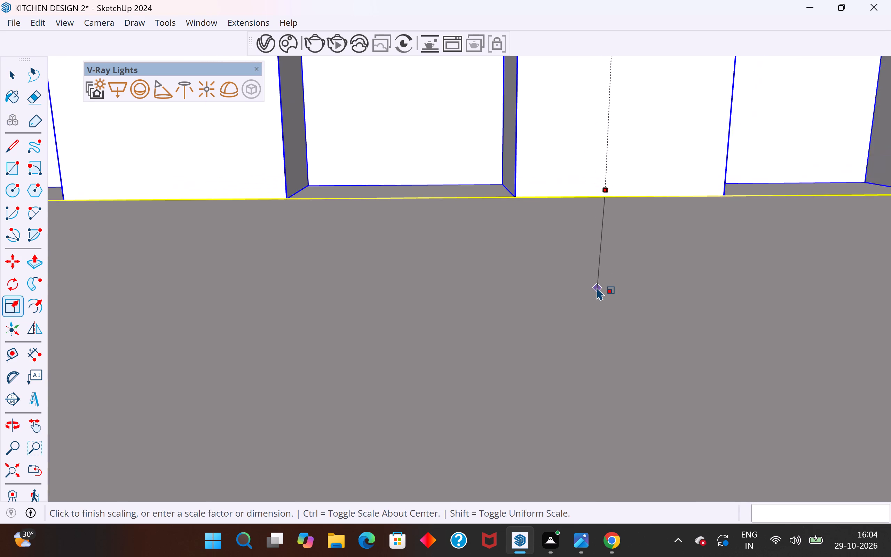
Scale the end fluted panel to 0.99 along the blue axis from its bottom corner beside the drawers, raising its bottom edge off the floor.
scroll(597, 288, down, 10)
scroll(597, 289, down, 16)
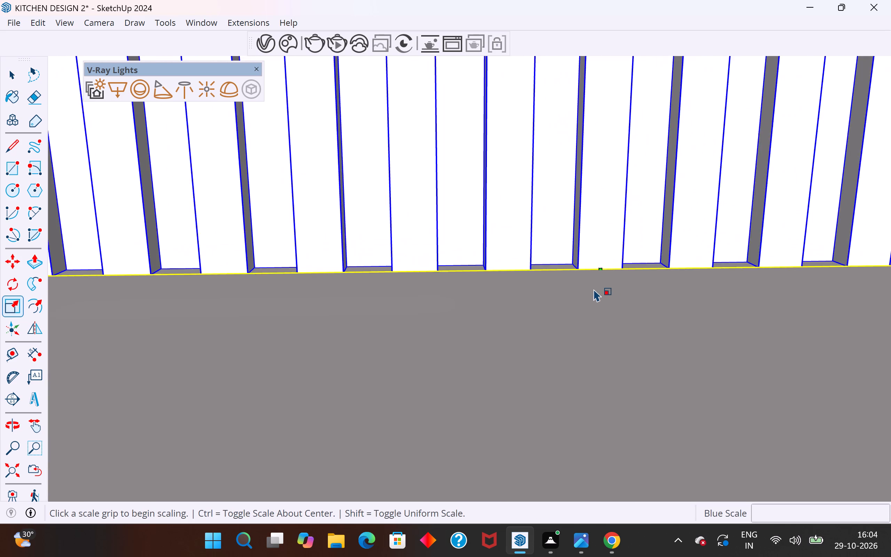
scroll(594, 289, down, 15)
middle_drag(689, 316, 440, 318)
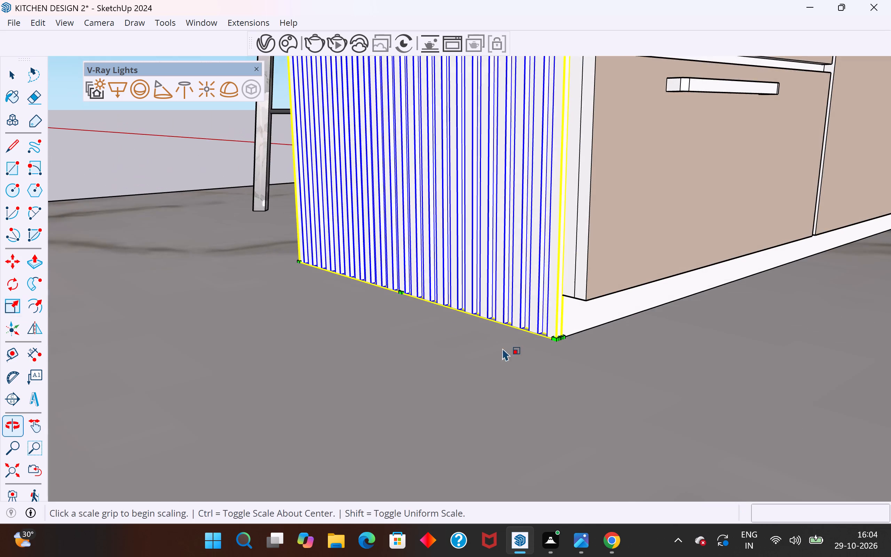
scroll(597, 314, up, 4)
scroll(534, 376, up, 12)
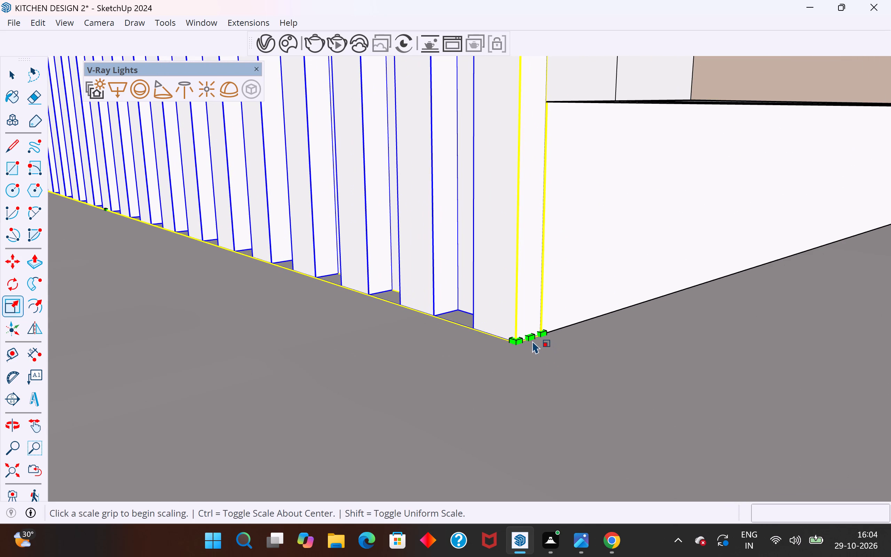
click(529, 336)
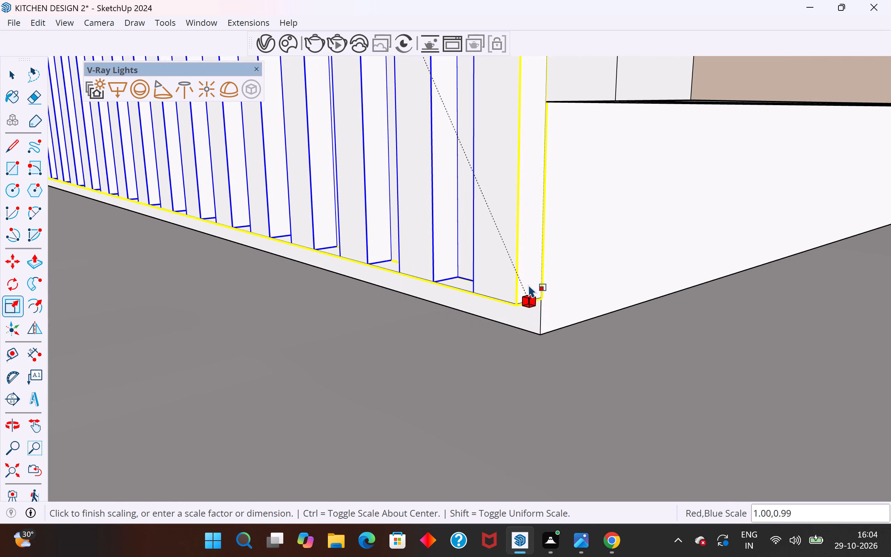
click(529, 282)
click(14, 77)
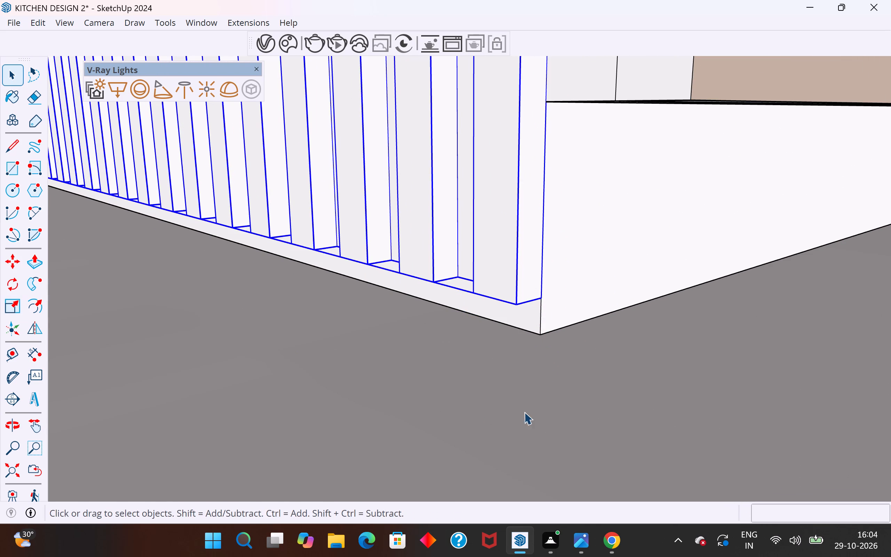
Draw a rectangle about 1 5/16" by 3' 5 13/16" over the open gap beneath the island cabinets, beside the end panel's base.
middle_drag(476, 398, 544, 326)
scroll(696, 310, down, 5)
middle_drag(520, 317, 557, 295)
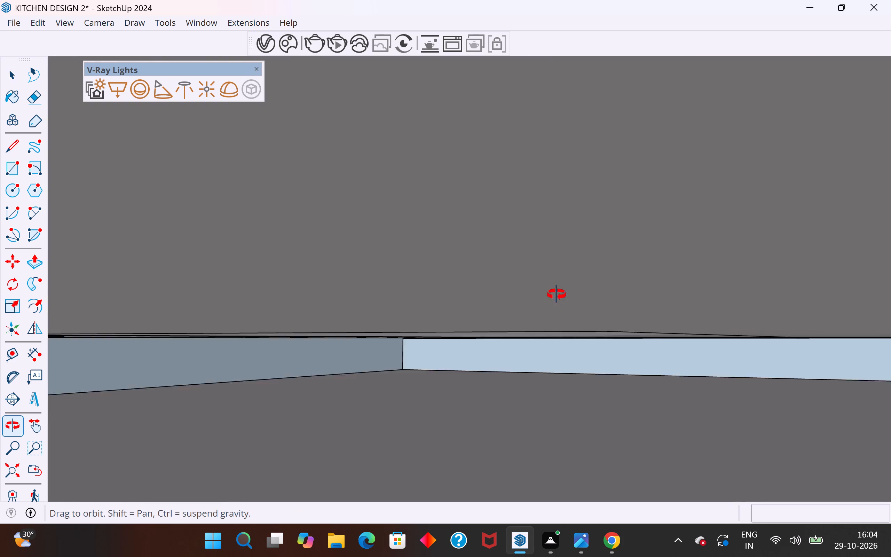
middle_drag(557, 295, 552, 319)
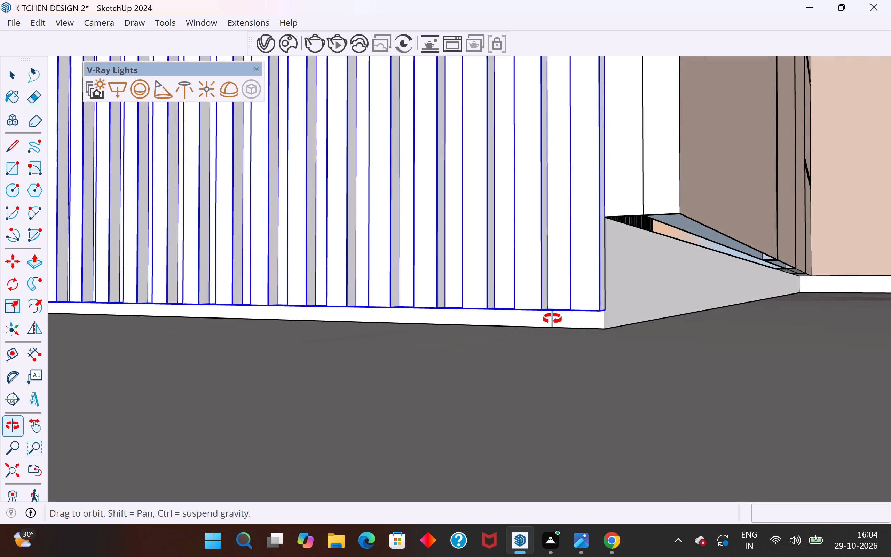
middle_drag(552, 319, 560, 301)
middle_drag(703, 314, 714, 338)
click(5, 161)
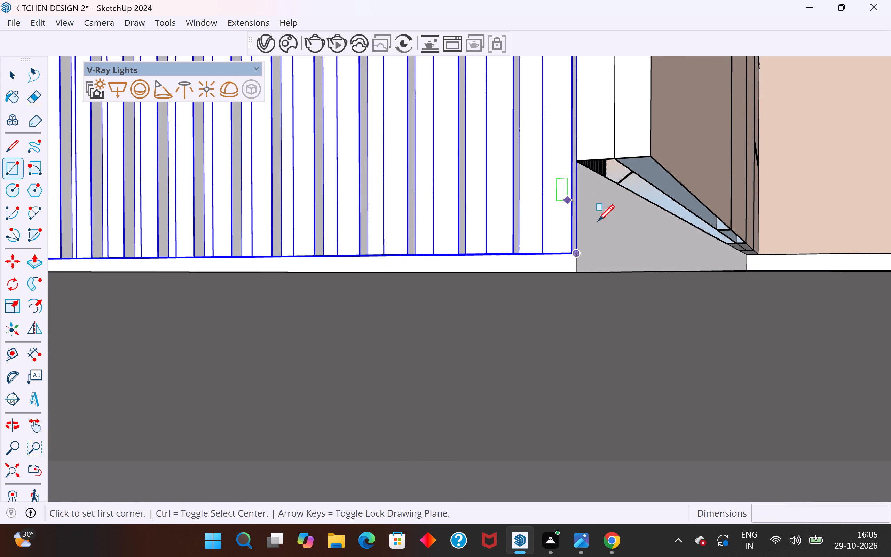
scroll(667, 229, up, 9)
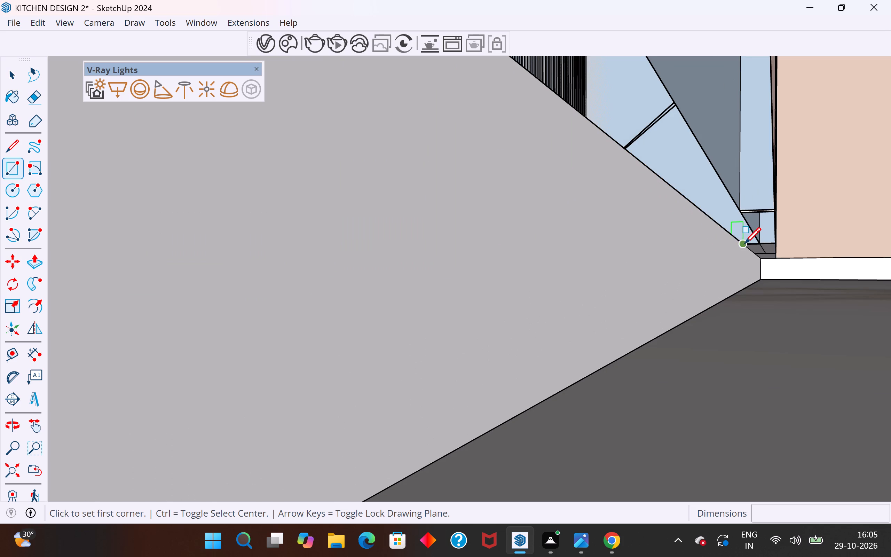
click(744, 242)
scroll(745, 242, down, 6)
middle_drag(745, 246, 739, 285)
click(743, 61)
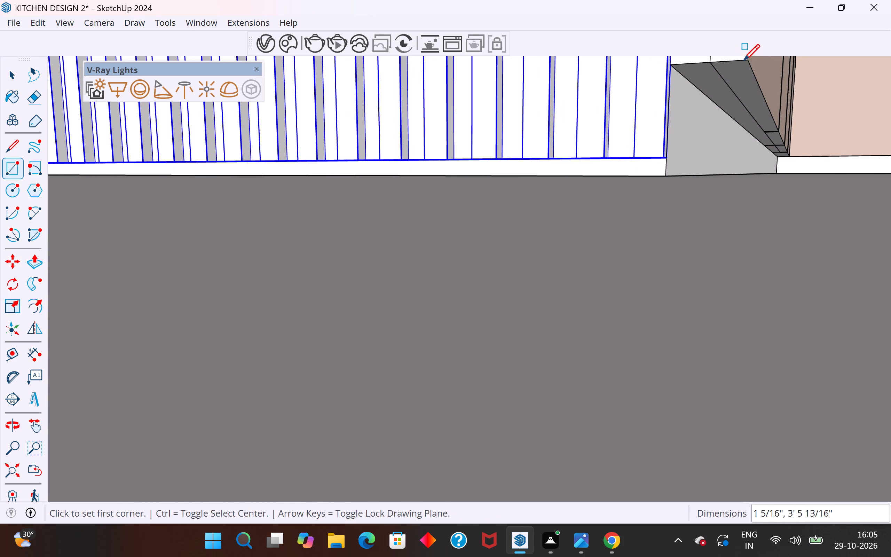
click(13, 74)
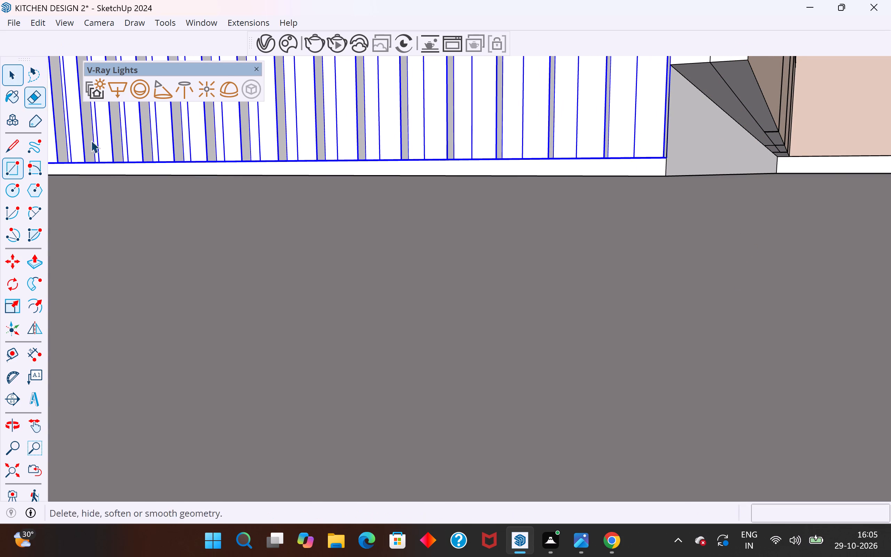
Create a new V-Ray Emissive material and apply it to the backing face exposed below the island's front fluted panel.
scroll(580, 151, down, 5)
scroll(452, 202, down, 10)
middle_drag(407, 205, 458, 218)
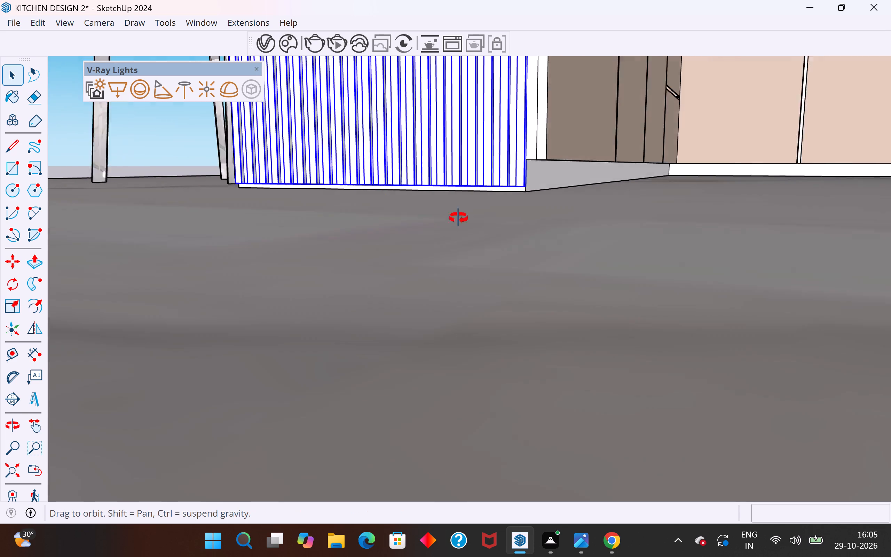
middle_drag(458, 218, 626, 233)
scroll(264, 167, up, 4)
scroll(282, 212, up, 4)
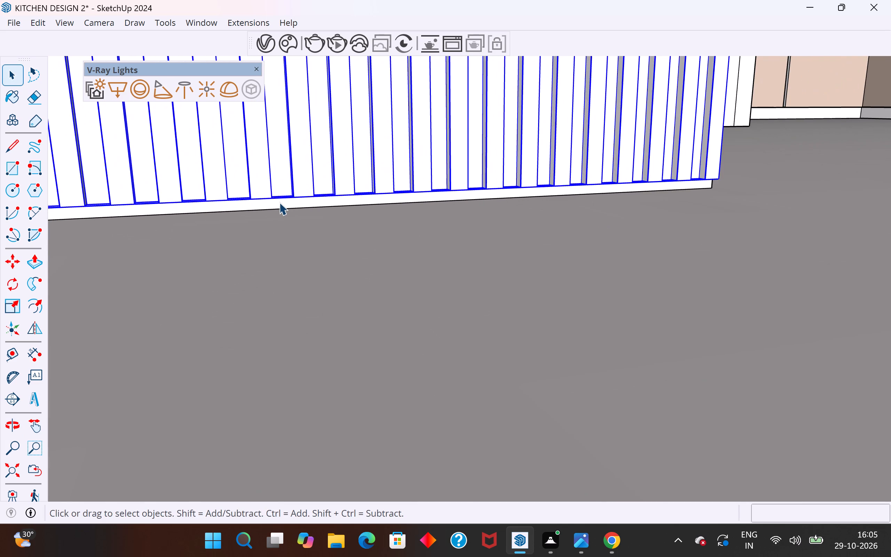
click(279, 202)
scroll(539, 203, down, 10)
middle_drag(419, 207, 495, 208)
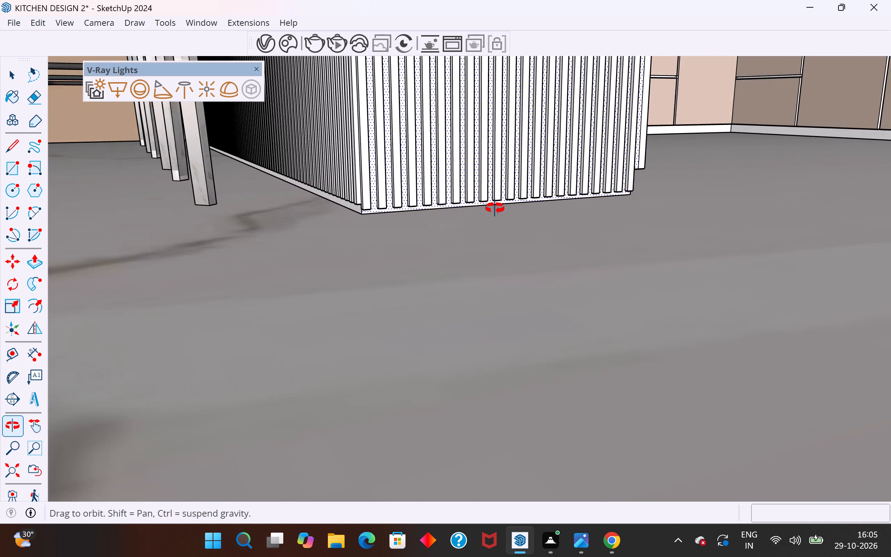
middle_drag(495, 208, 555, 206)
click(448, 201)
middle_drag(528, 216, 512, 212)
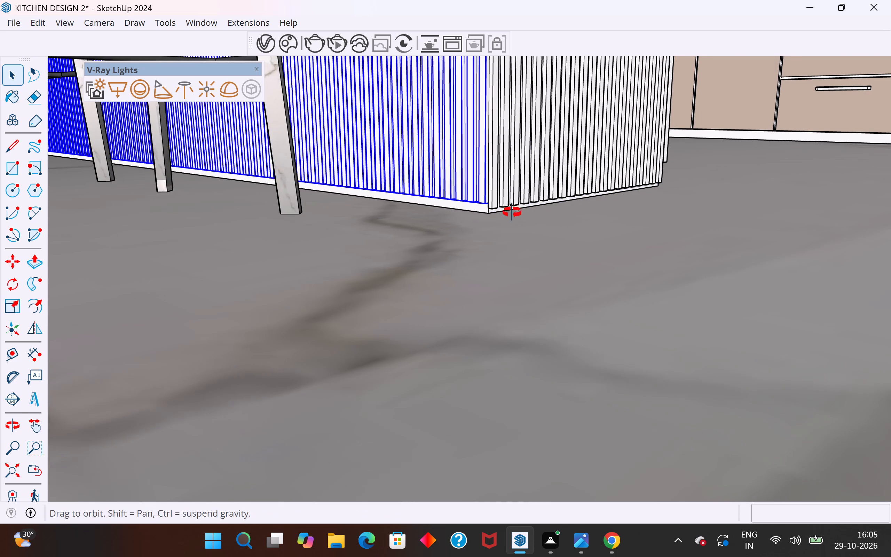
middle_drag(512, 212, 414, 212)
scroll(355, 195, up, 4)
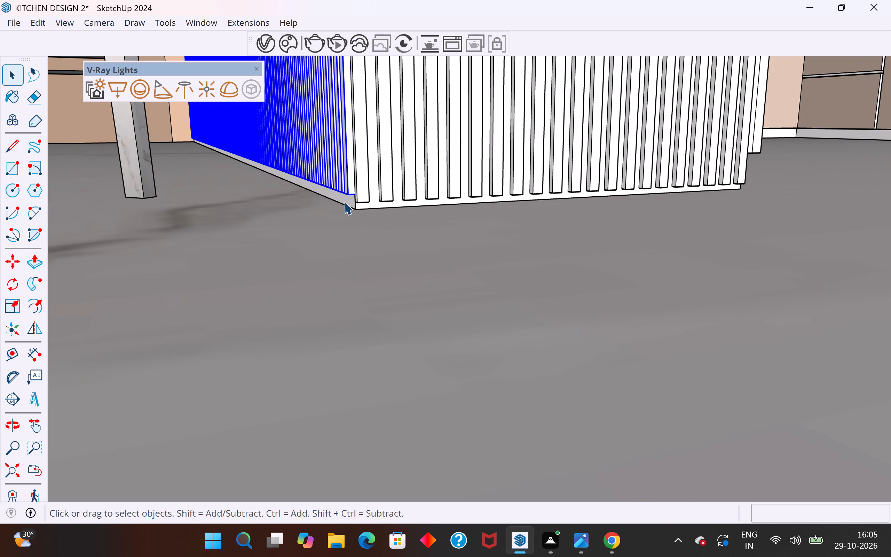
click(344, 199)
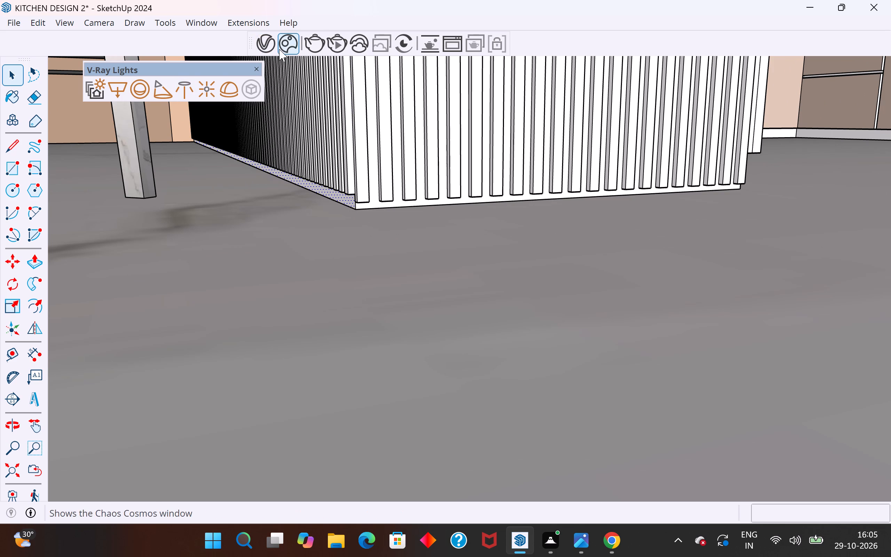
click(270, 46)
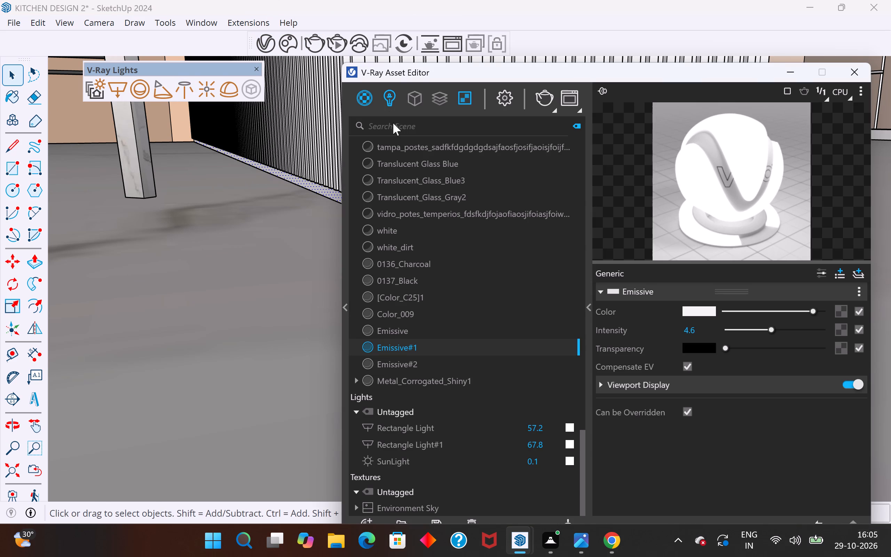
right_click(365, 97)
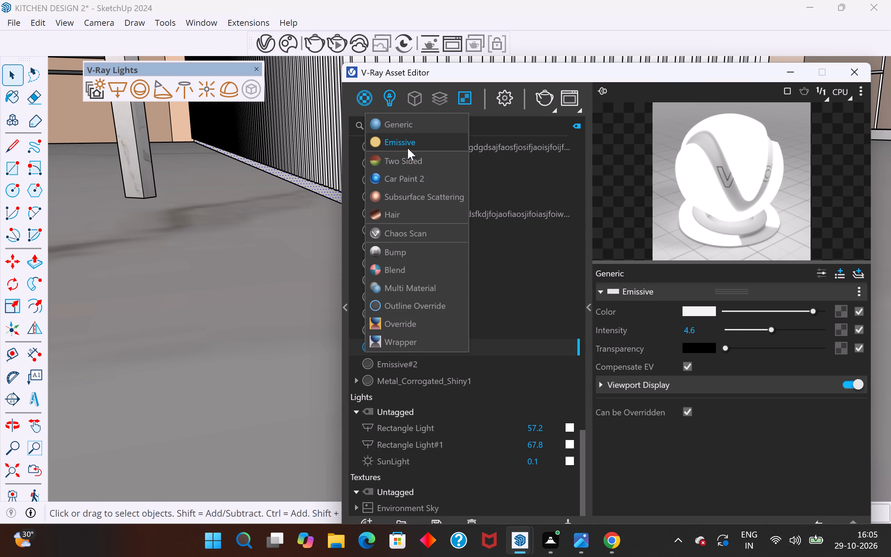
click(404, 142)
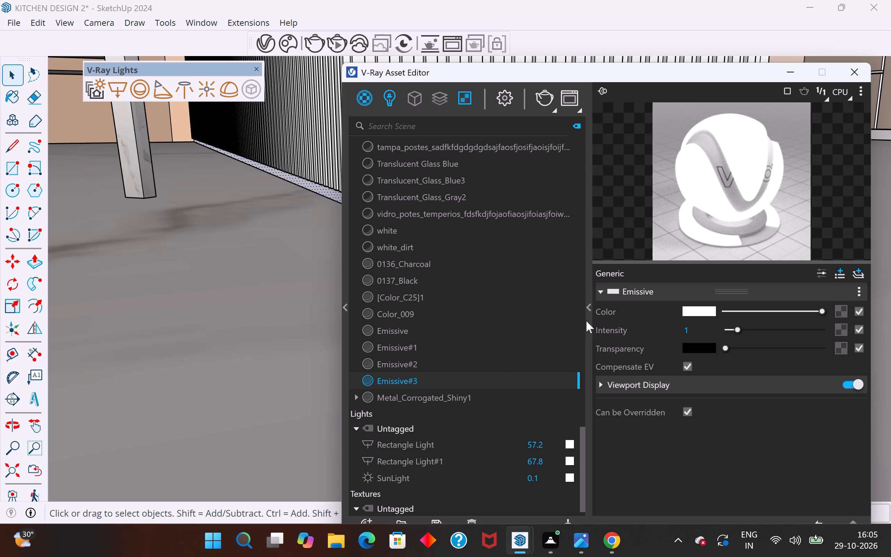
right_click(415, 379)
click(456, 224)
Apply the Emissive#3 material to the backing face behind the island's end fluted panel and close the V-Ray Asset Editor.
scroll(239, 342, down, 10)
scroll(203, 280, down, 6)
middle_drag(283, 275, 248, 285)
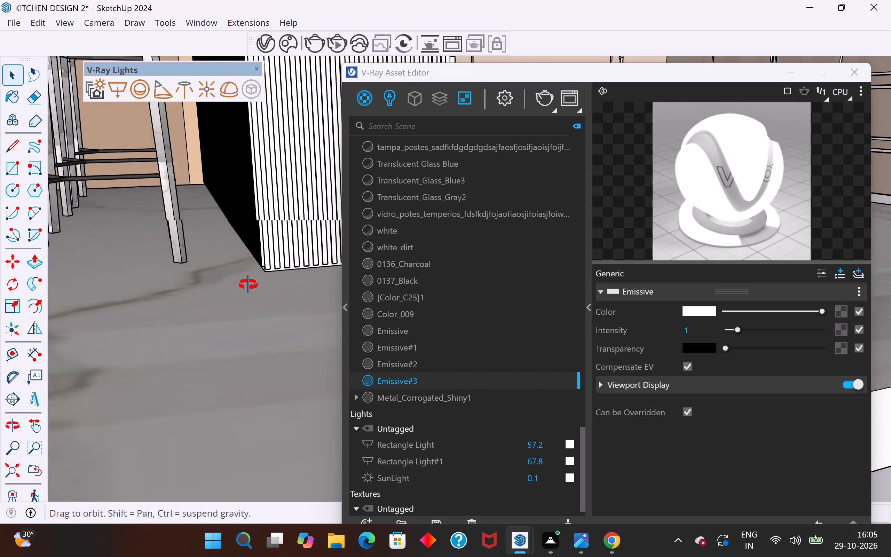
middle_drag(248, 285, 232, 283)
scroll(256, 273, up, 15)
click(255, 248)
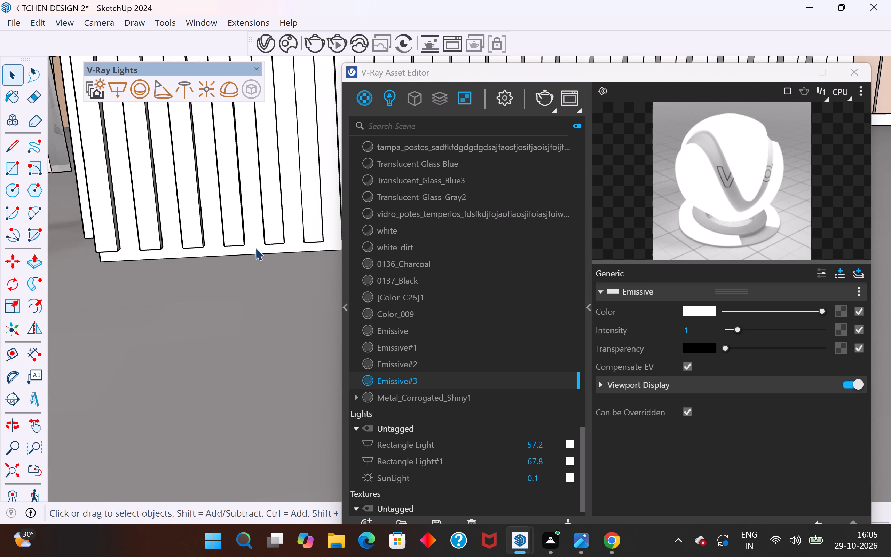
right_click(407, 377)
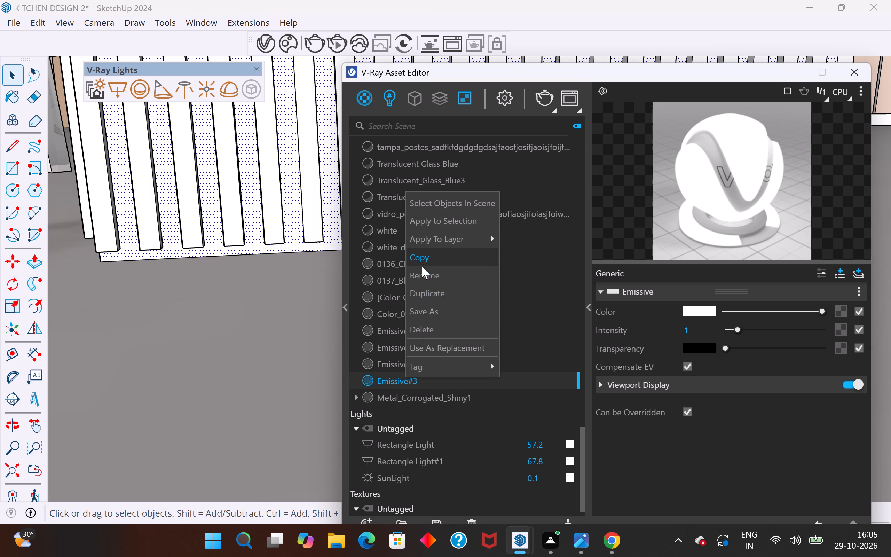
click(438, 218)
click(282, 343)
scroll(307, 360, down, 16)
click(852, 66)
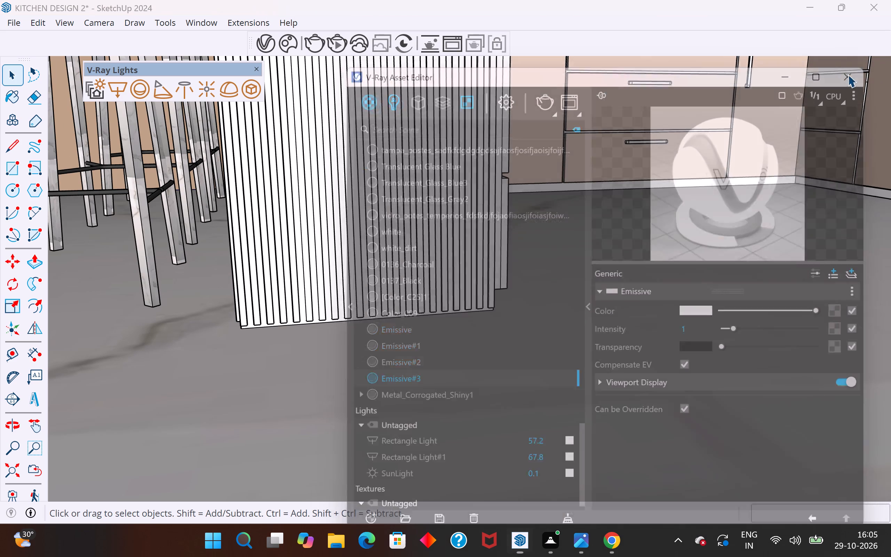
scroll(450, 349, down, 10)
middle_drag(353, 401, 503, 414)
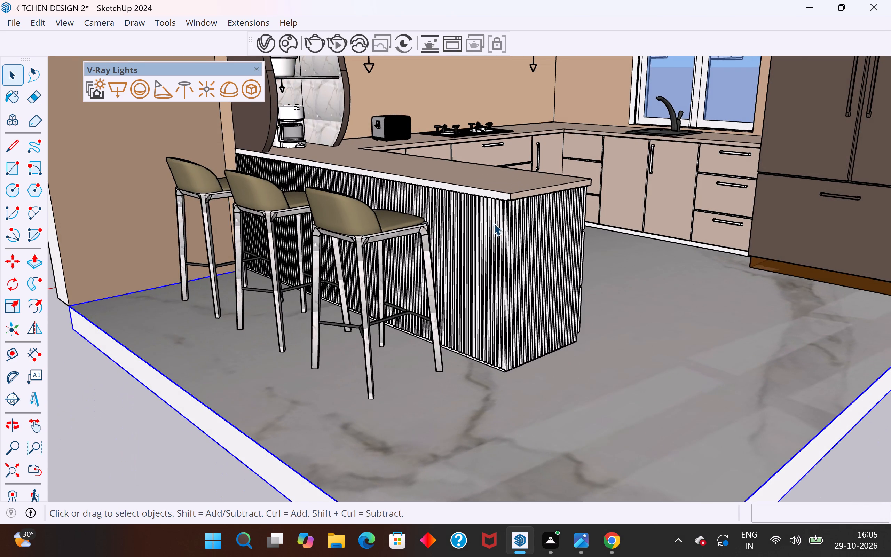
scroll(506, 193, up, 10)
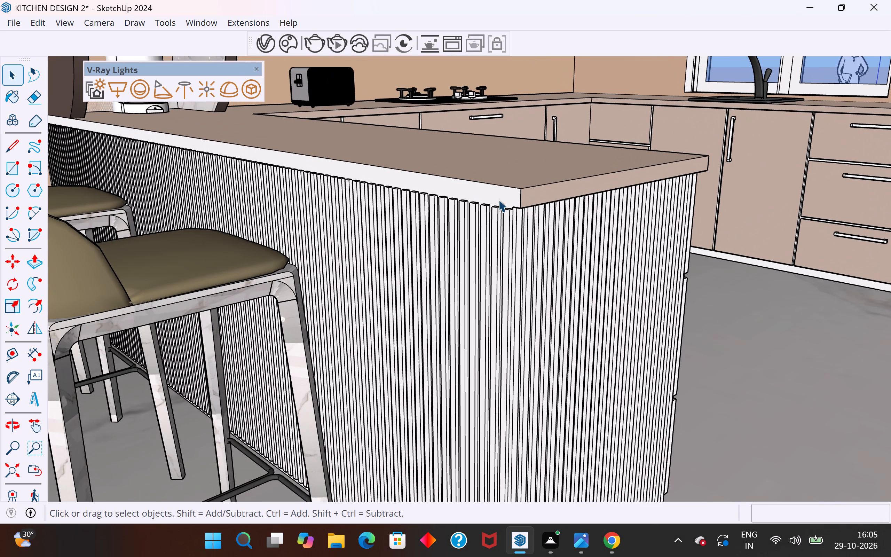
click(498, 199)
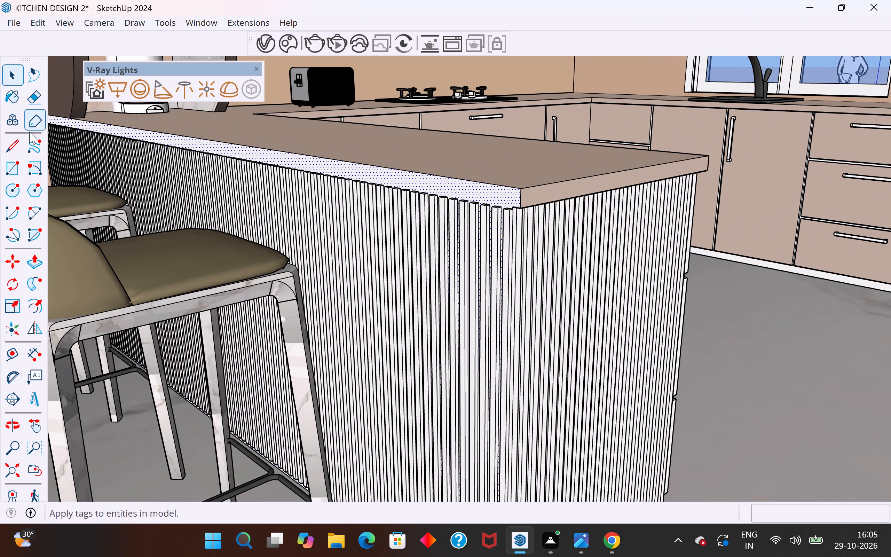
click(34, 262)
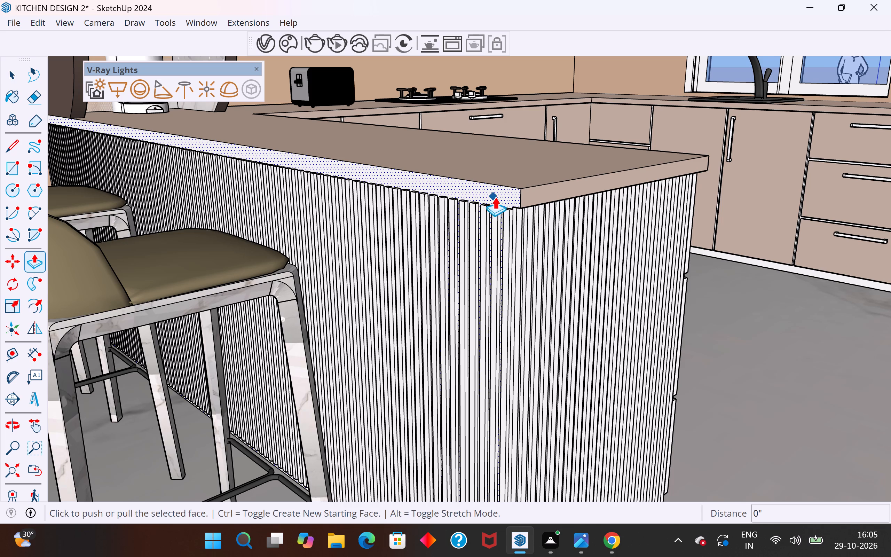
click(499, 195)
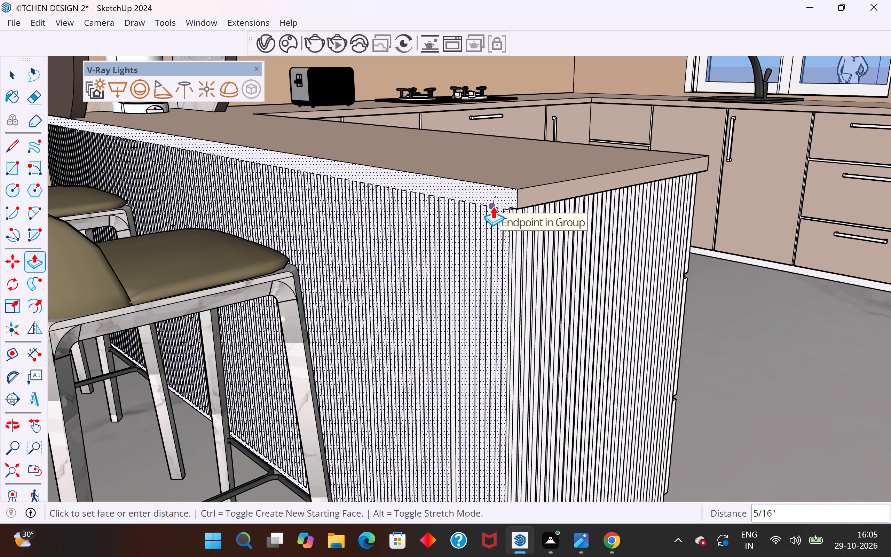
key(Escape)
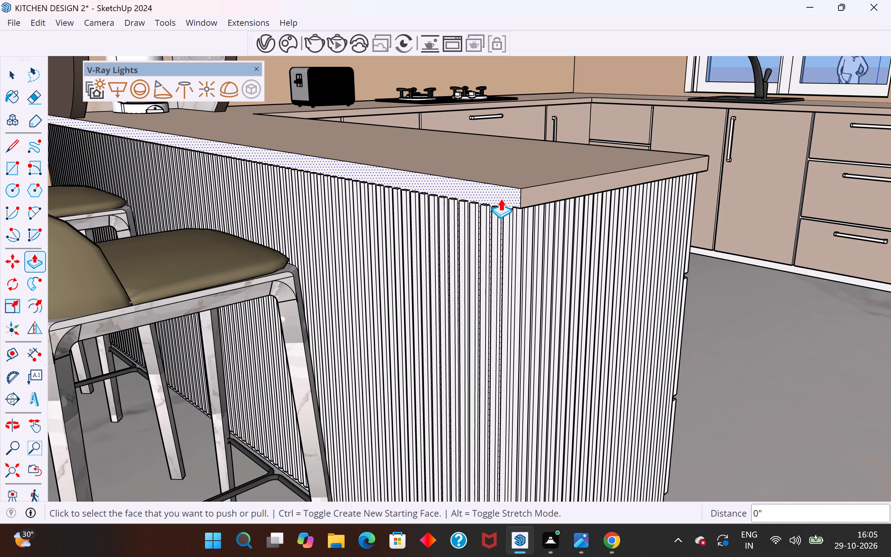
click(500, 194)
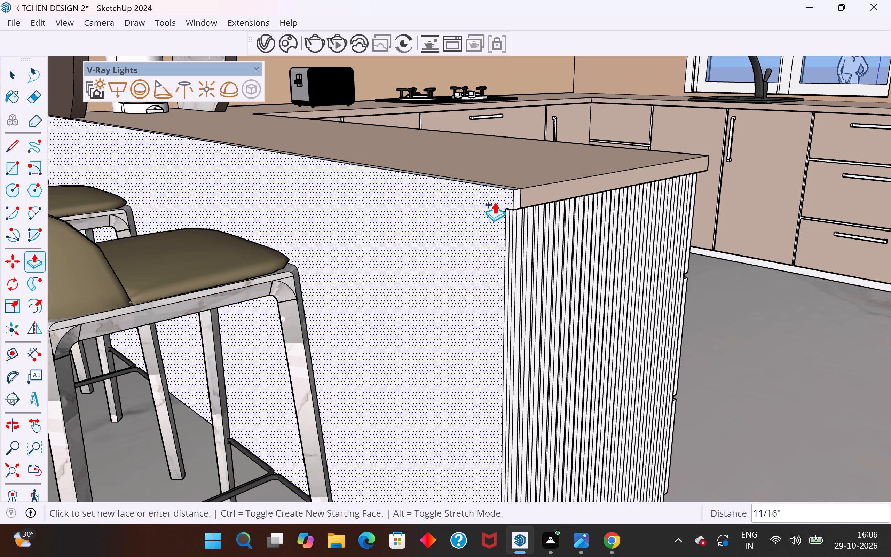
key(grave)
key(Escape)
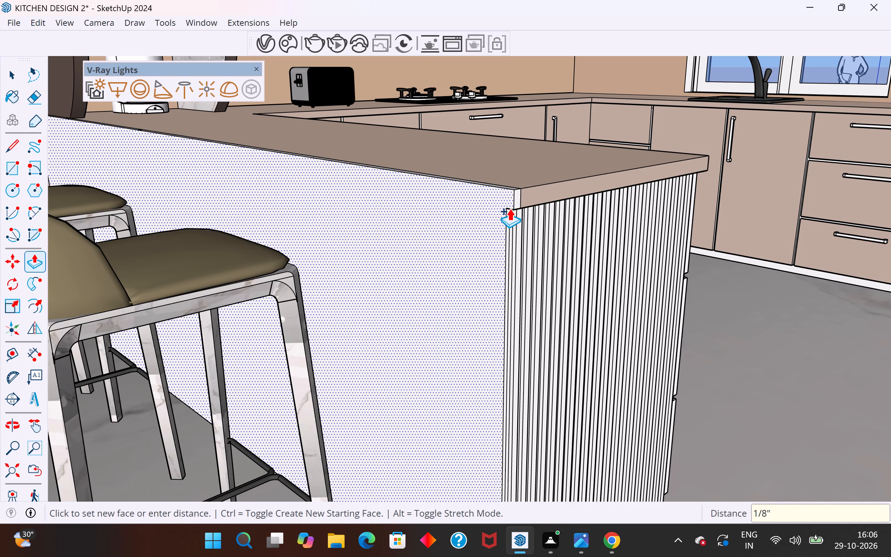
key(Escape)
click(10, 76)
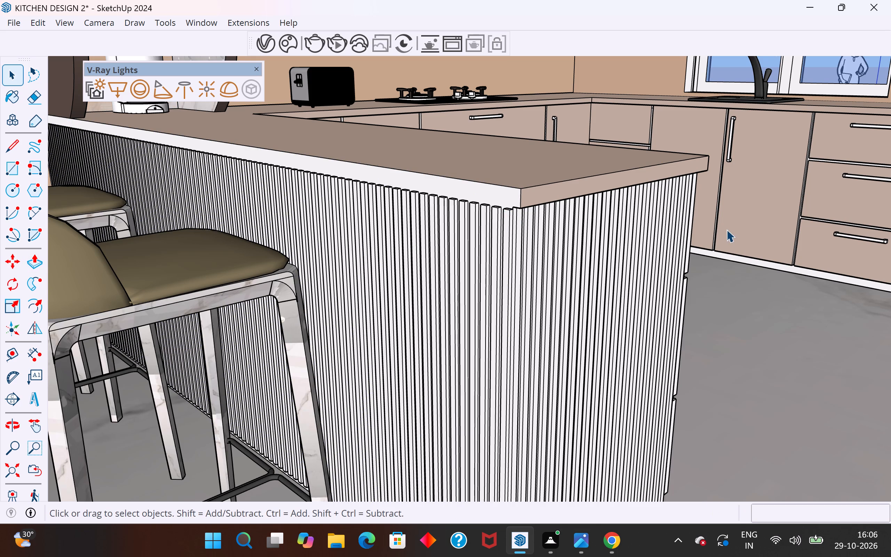
Draw an 8' 7 1/4" line along the front fluted panel's top edge, separating the countertop's front edge from the backing face.
scroll(727, 230, down, 5)
middle_drag(483, 287, 590, 338)
scroll(369, 226, up, 8)
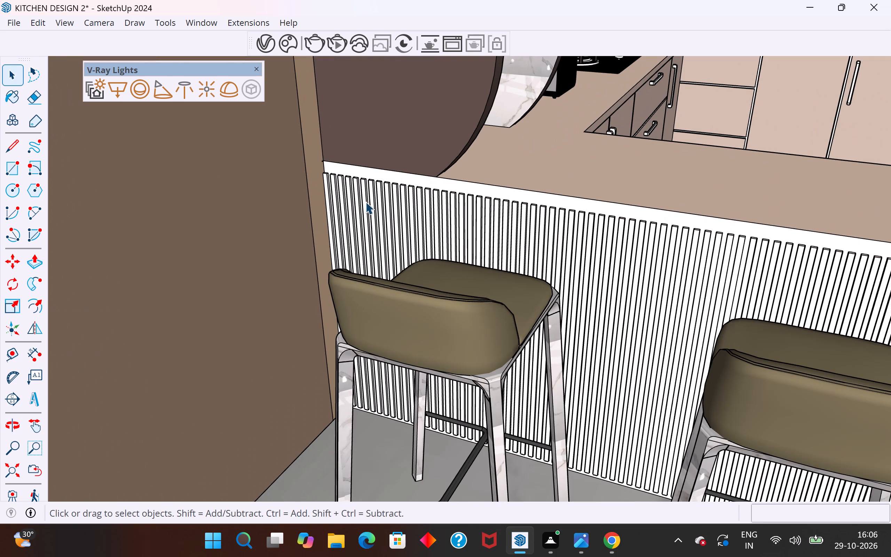
click(8, 148)
scroll(307, 174, up, 8)
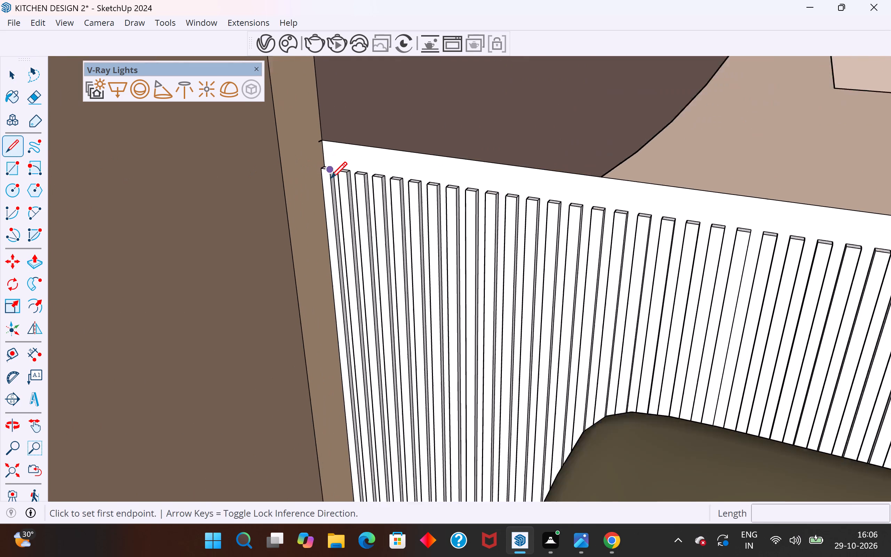
scroll(331, 178, up, 5)
click(325, 157)
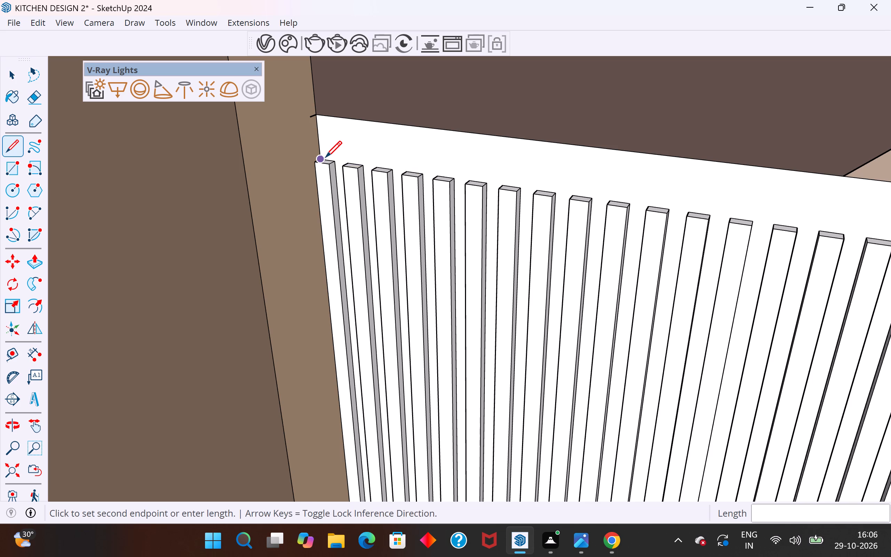
scroll(325, 157, down, 20)
scroll(325, 157, down, 5)
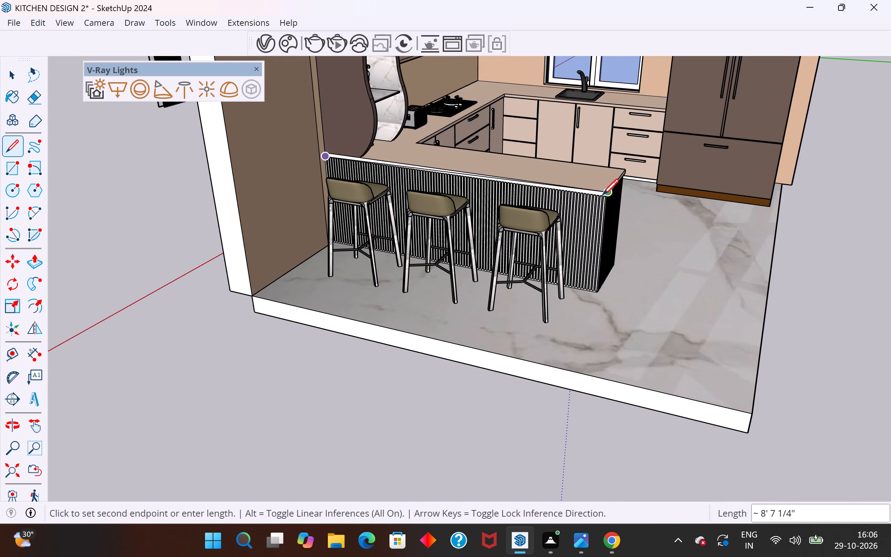
scroll(607, 196, up, 20)
scroll(602, 192, up, 3)
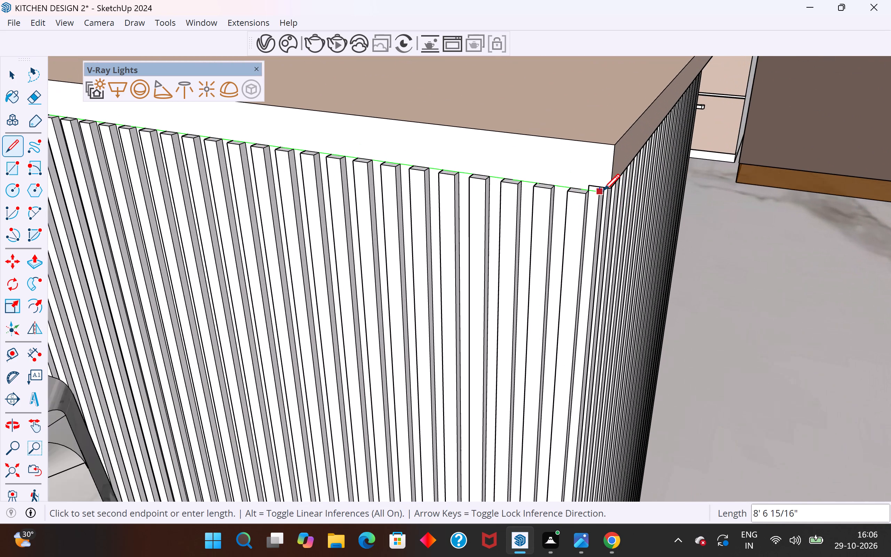
click(610, 188)
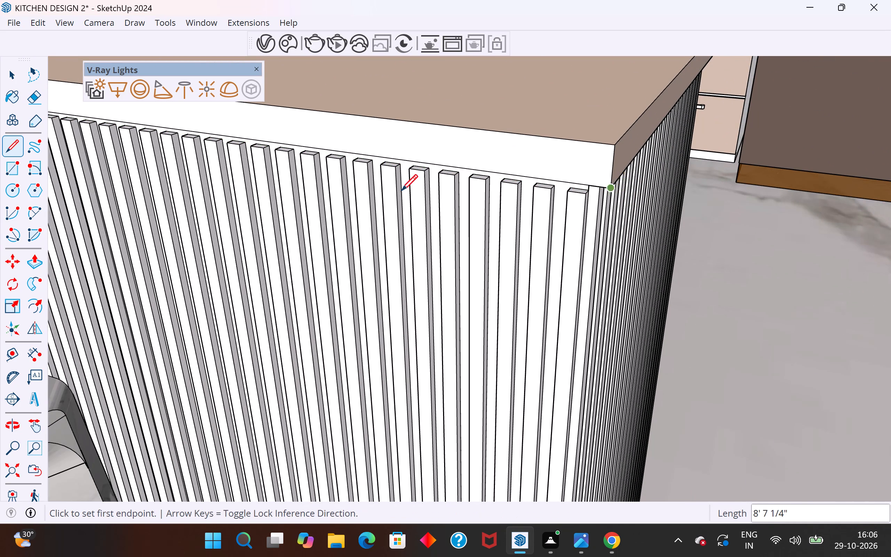
Push/Pull the countertop's separated front edge strip outward about 1 1/4" over the front fluted panel.
click(6, 72)
click(457, 147)
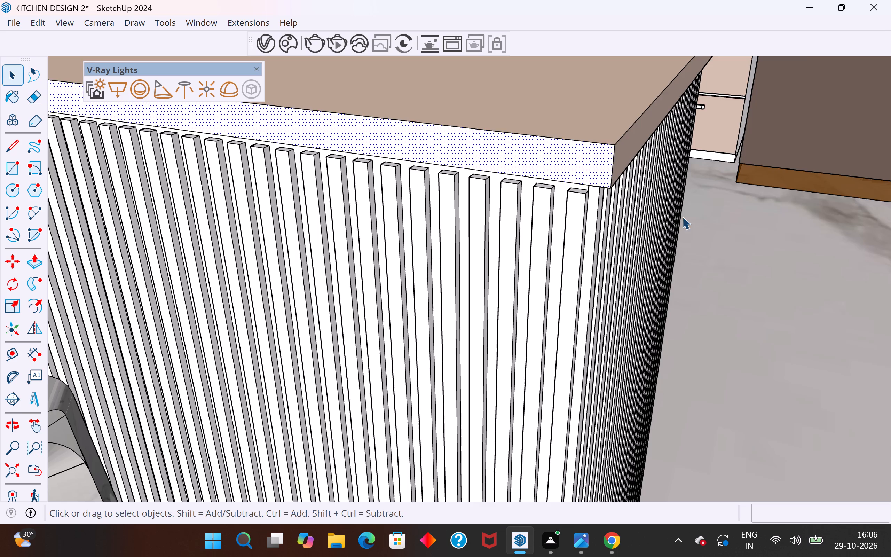
middle_drag(665, 245, 553, 249)
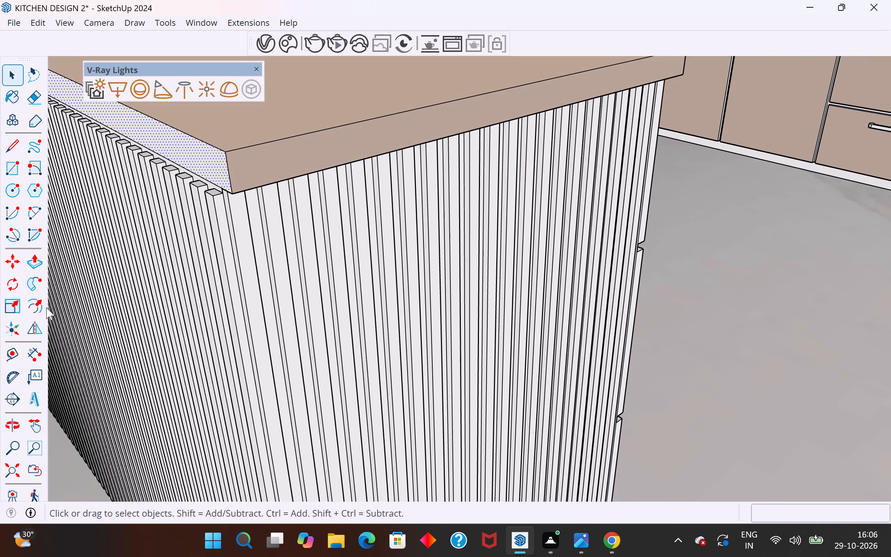
click(34, 260)
click(202, 163)
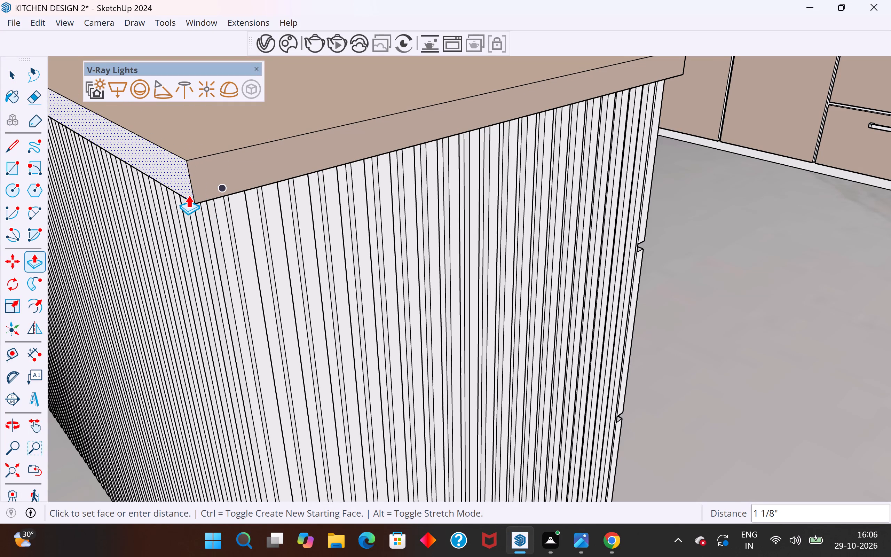
click(184, 196)
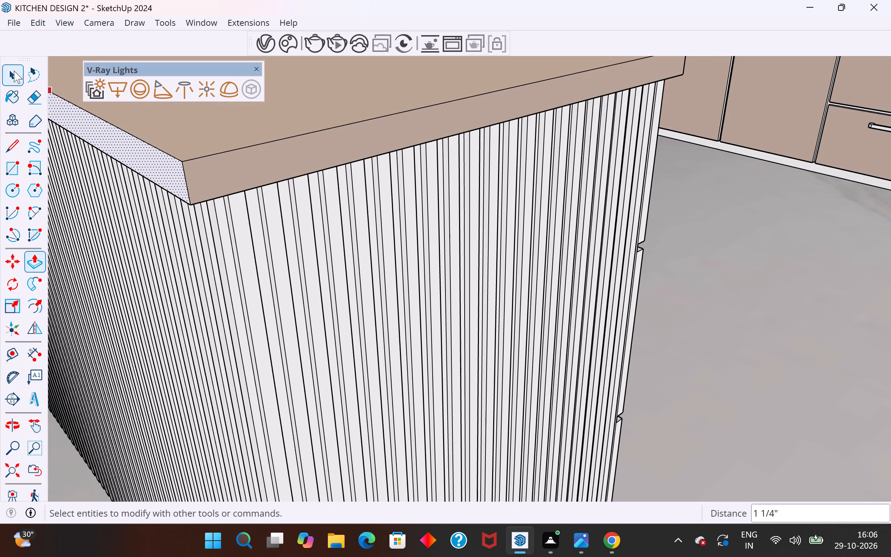
click(14, 72)
click(707, 221)
Select the extended front edge strip and match the Emissive#3 material's colour to the brown countertop edge sampled on screen.
click(165, 182)
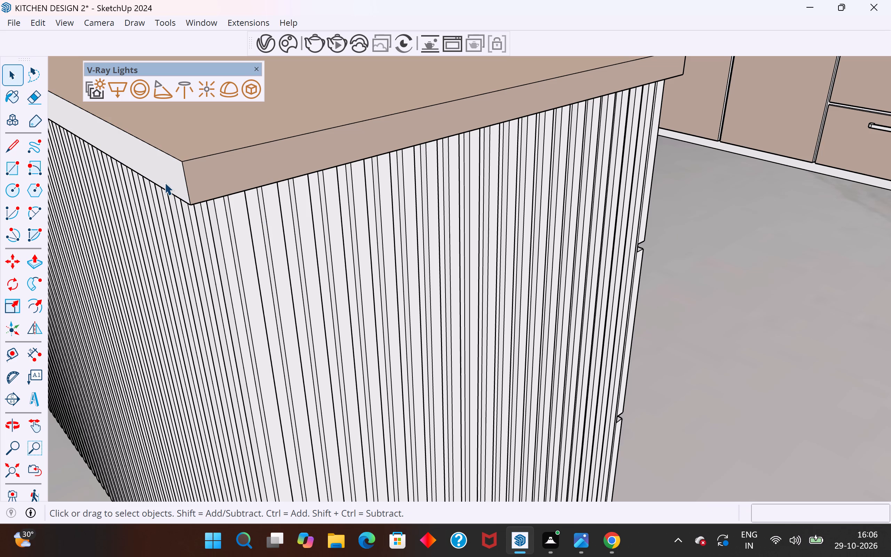
click(8, 100)
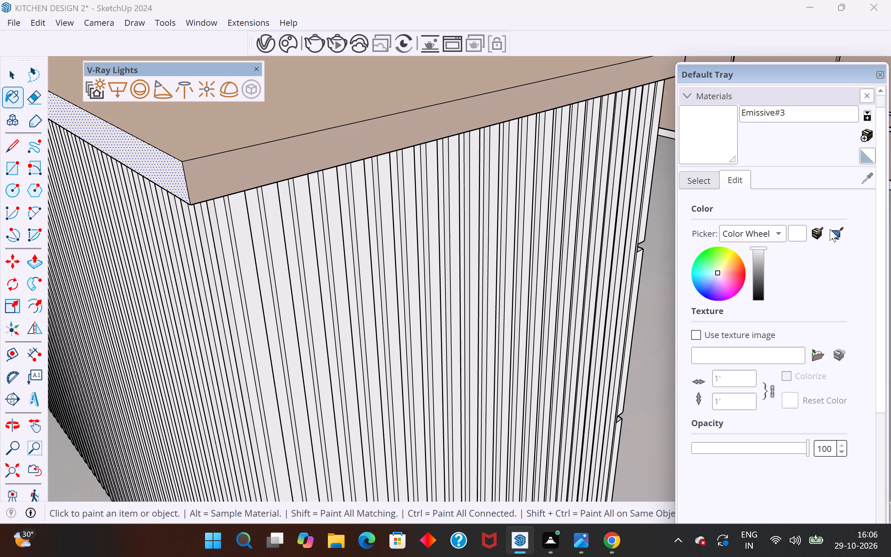
click(836, 234)
click(285, 171)
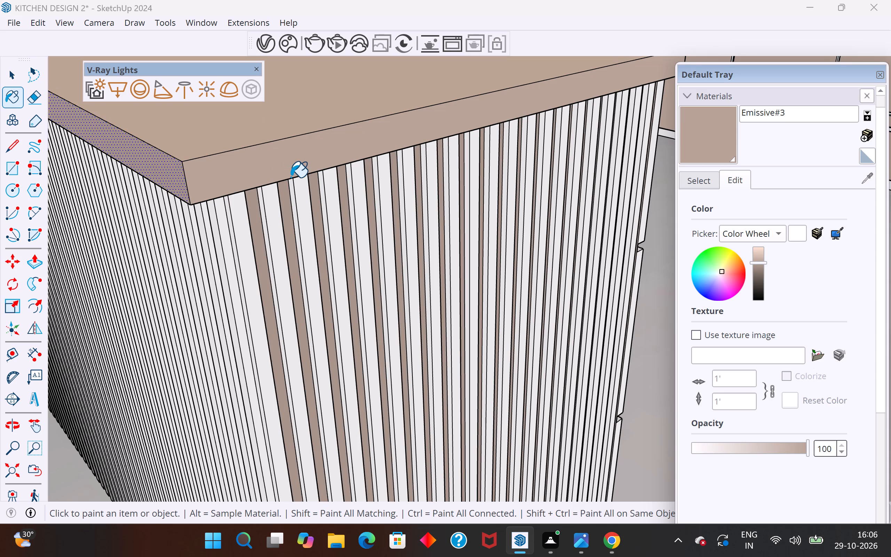
key(ctrl+z)
key(Escape)
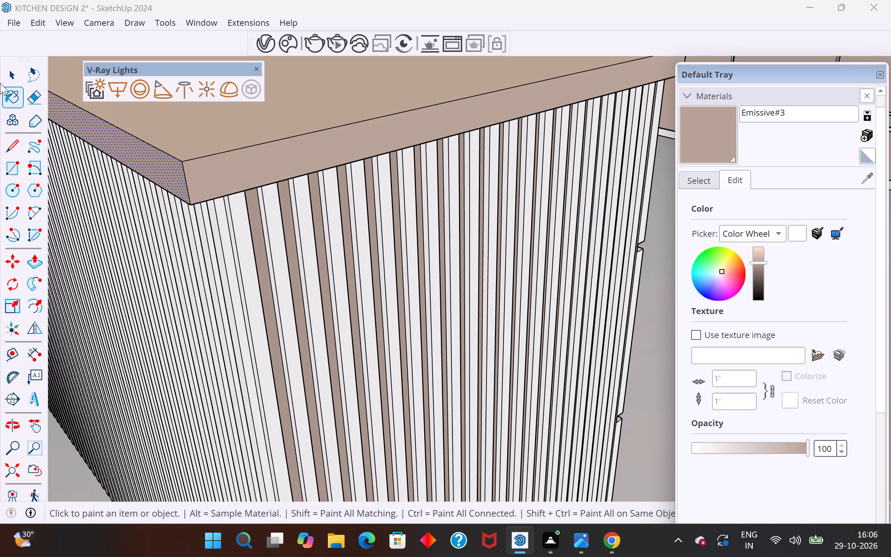
click(8, 78)
Select the backing face behind the island's end fluted panel and set the Emissive#3 material's colour to white in the V-Ray Asset Editor.
scroll(403, 245, down, 13)
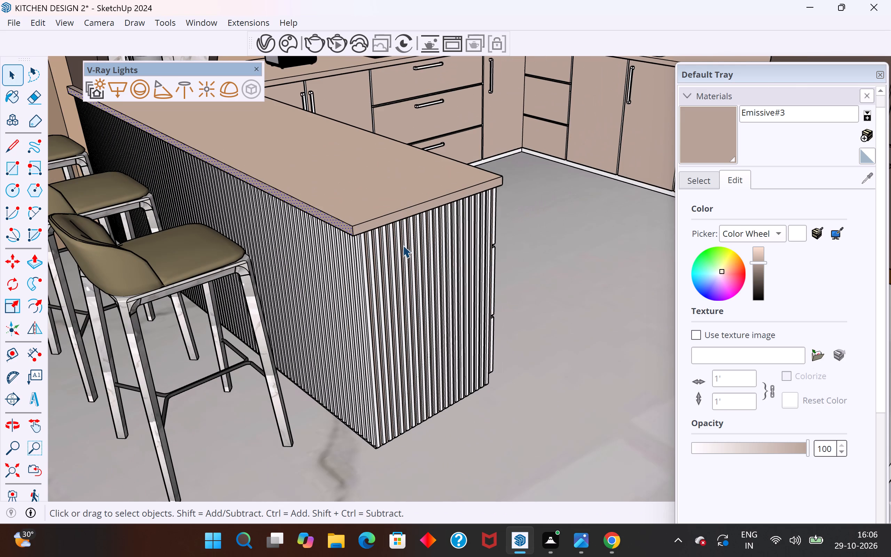
click(575, 252)
scroll(567, 254, down, 4)
scroll(415, 213, up, 3)
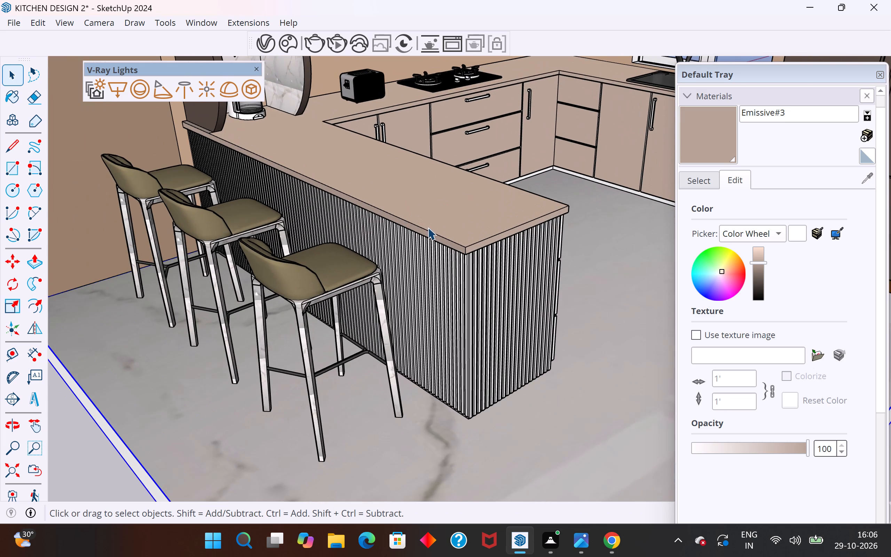
scroll(454, 311, up, 13)
middle_drag(373, 307, 138, 285)
scroll(407, 207, up, 3)
click(417, 180)
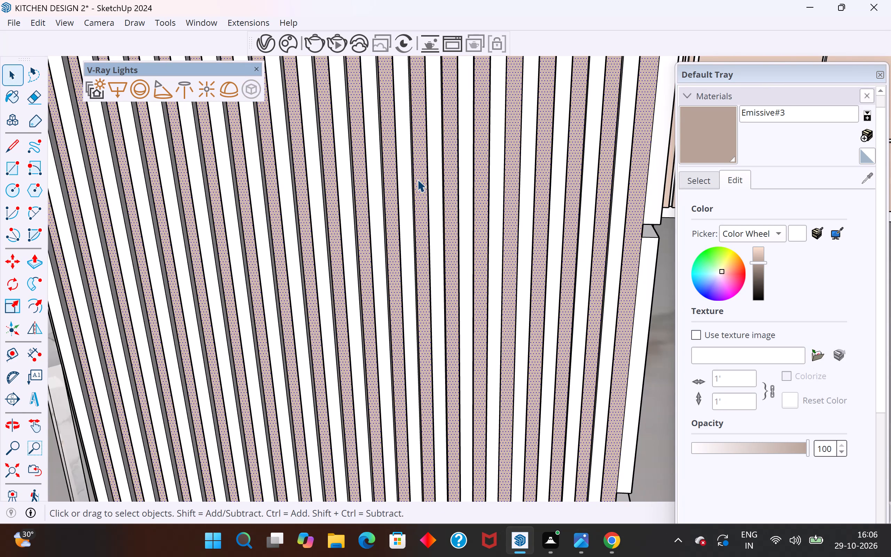
scroll(352, 266, down, 6)
middle_drag(470, 224, 405, 189)
scroll(402, 247, down, 1)
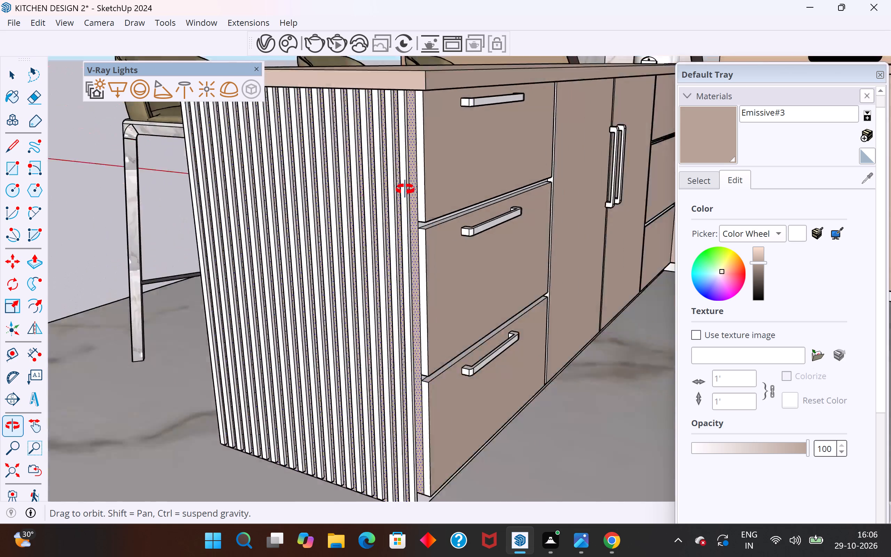
middle_drag(405, 189, 434, 186)
click(268, 42)
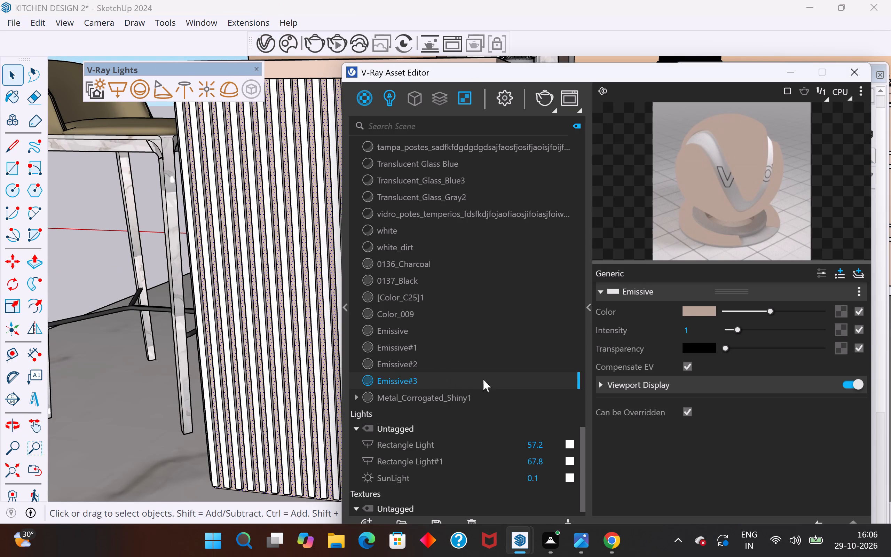
click(701, 310)
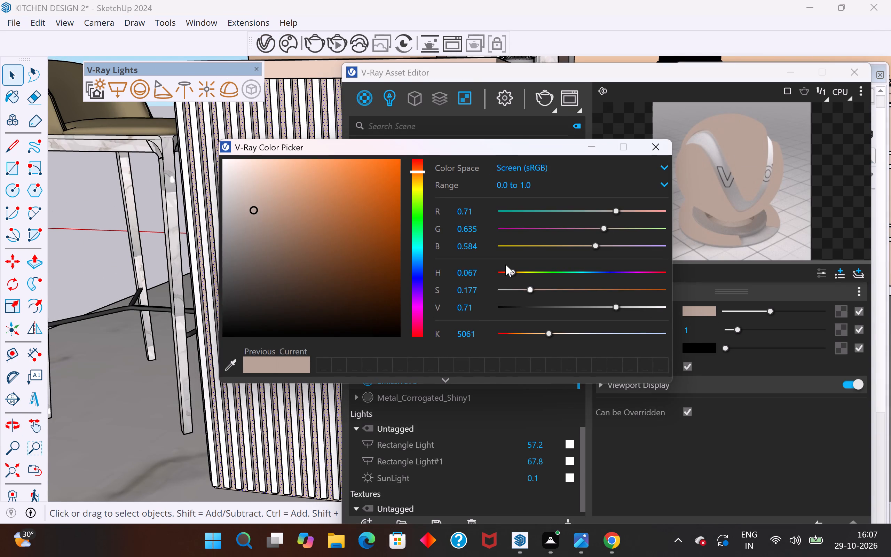
drag(271, 185, 187, 146)
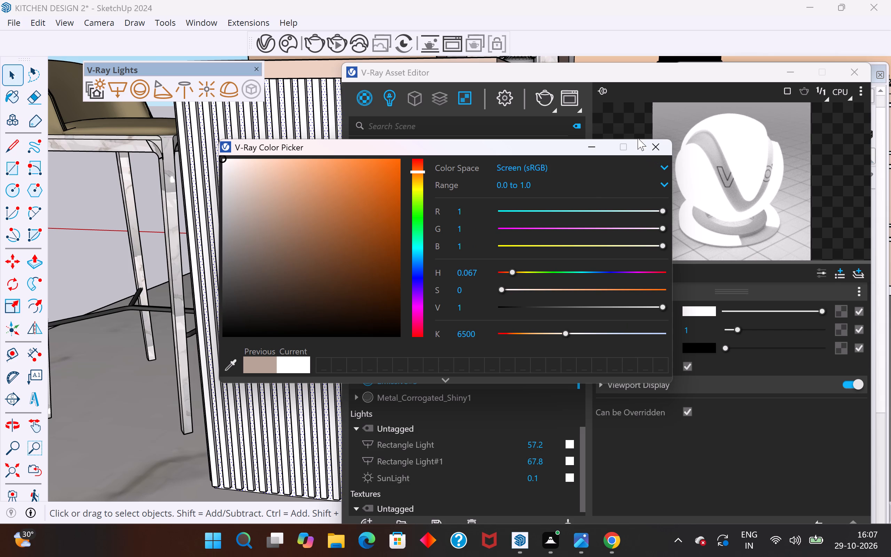
click(655, 149)
Select only the countertop's extended front edge strip and close the V-Ray Asset Editor.
scroll(672, 275, down, 6)
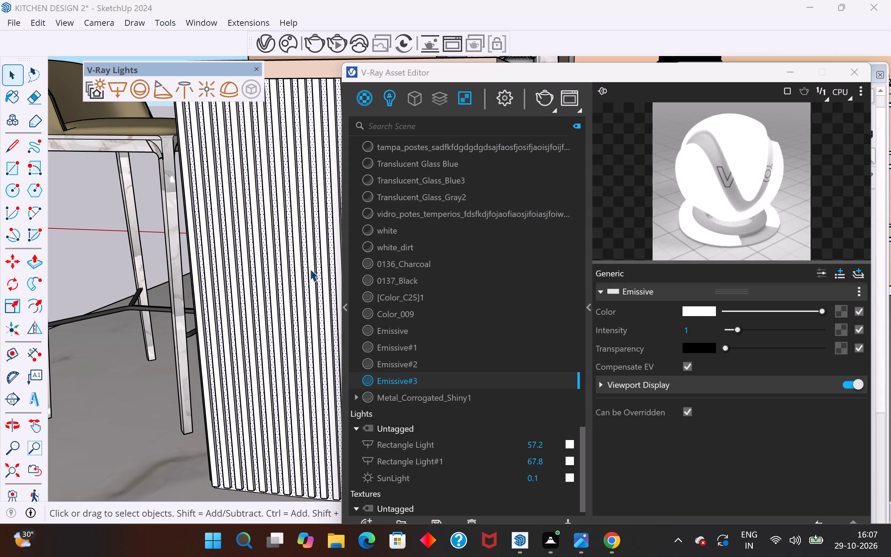
scroll(306, 271, down, 10)
middle_drag(195, 310, 395, 330)
click(61, 334)
scroll(0, 130, down, 4)
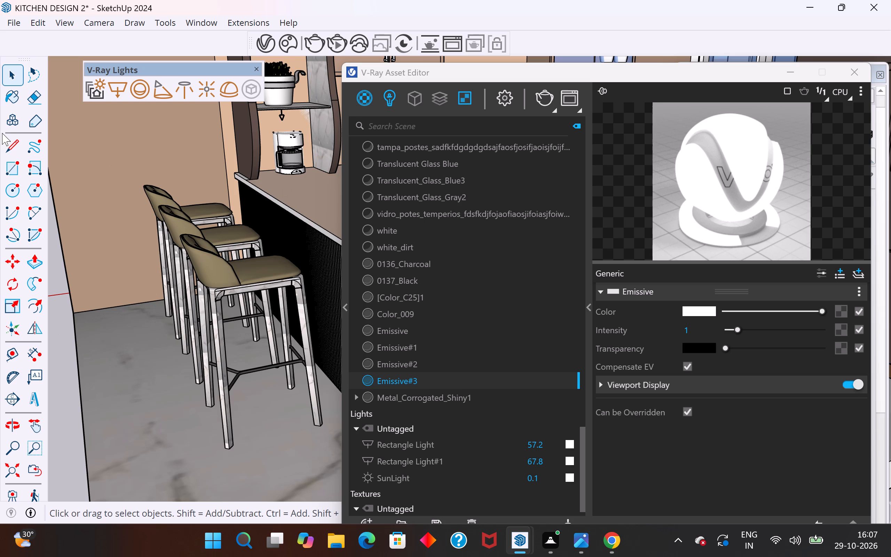
scroll(2, 133, down, 6)
scroll(155, 157, down, 11)
middle_drag(198, 227, 241, 264)
scroll(247, 226, up, 6)
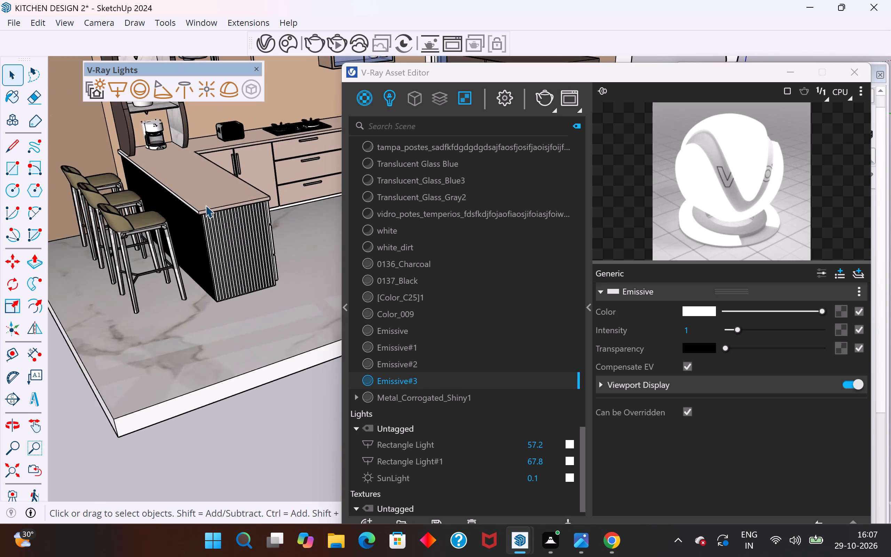
scroll(205, 205, up, 18)
triple_click(185, 216)
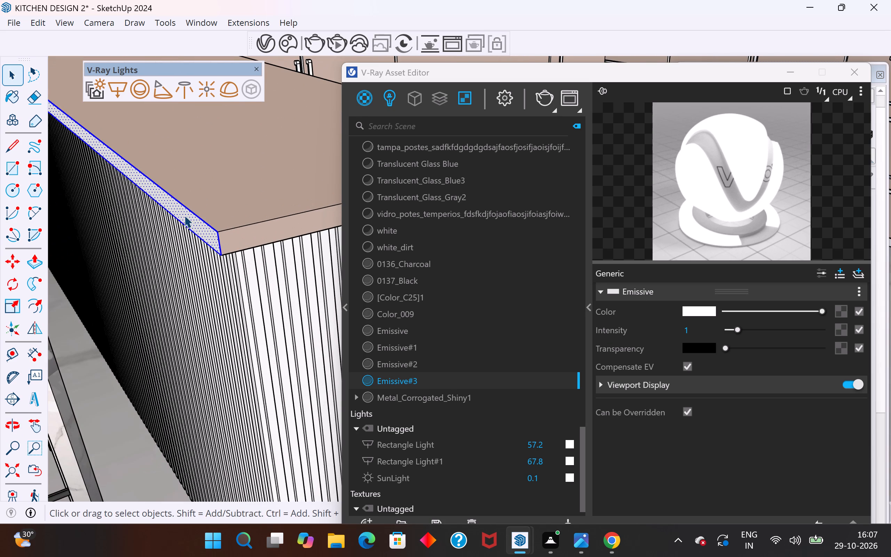
click(190, 220)
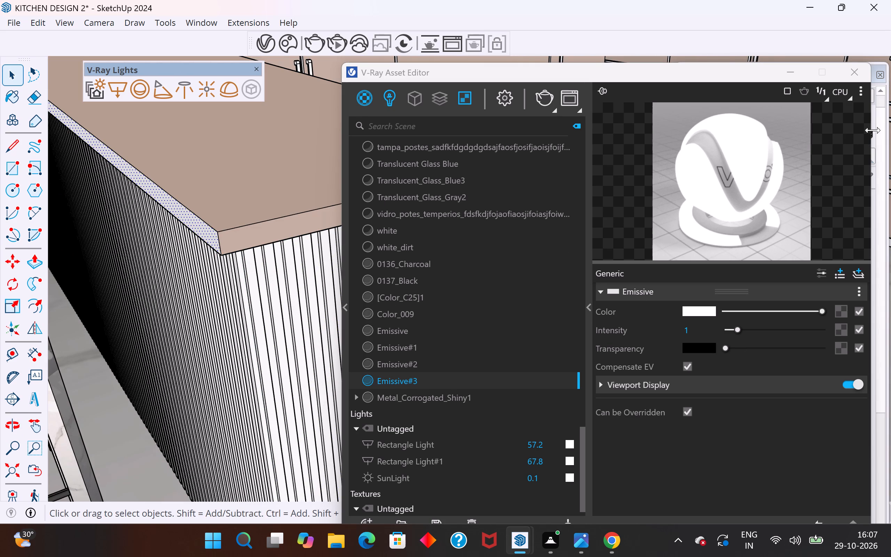
click(871, 67)
click(881, 72)
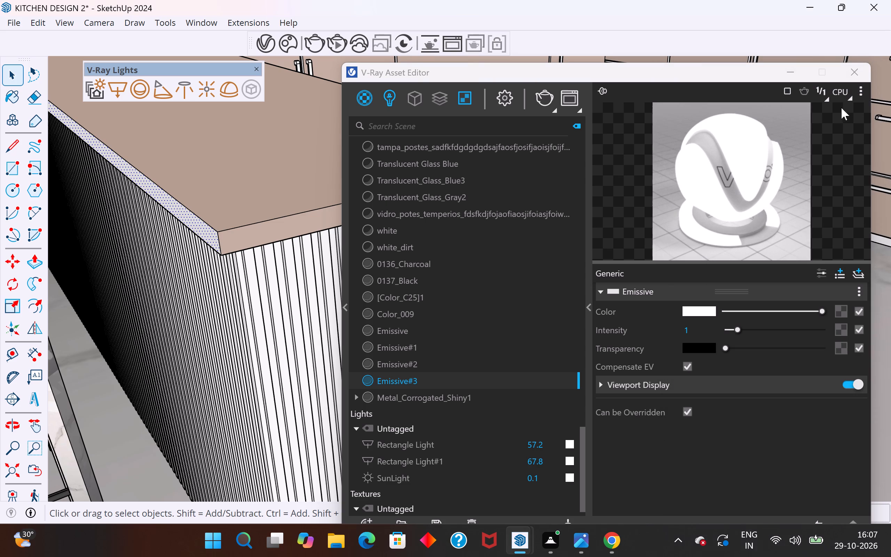
click(855, 71)
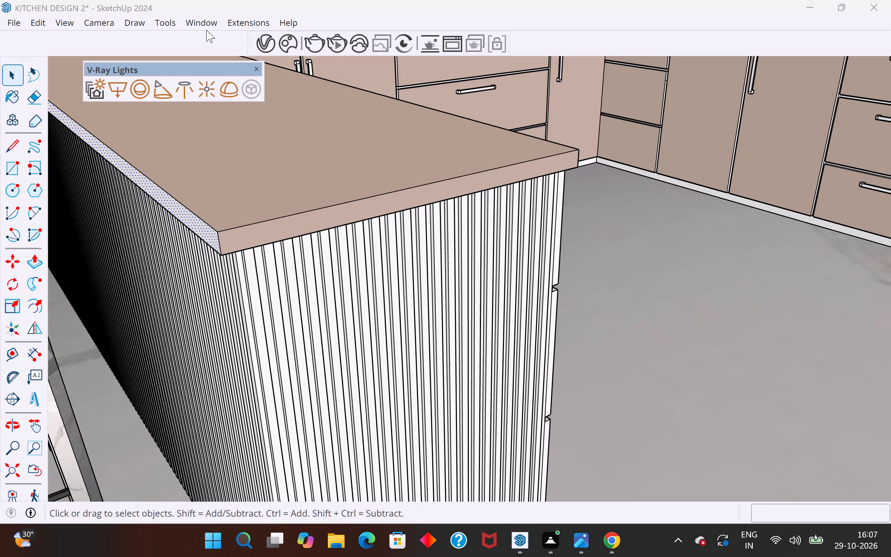
Create a new material named Material6 and give it an orange colour.
click(206, 19)
click(387, 39)
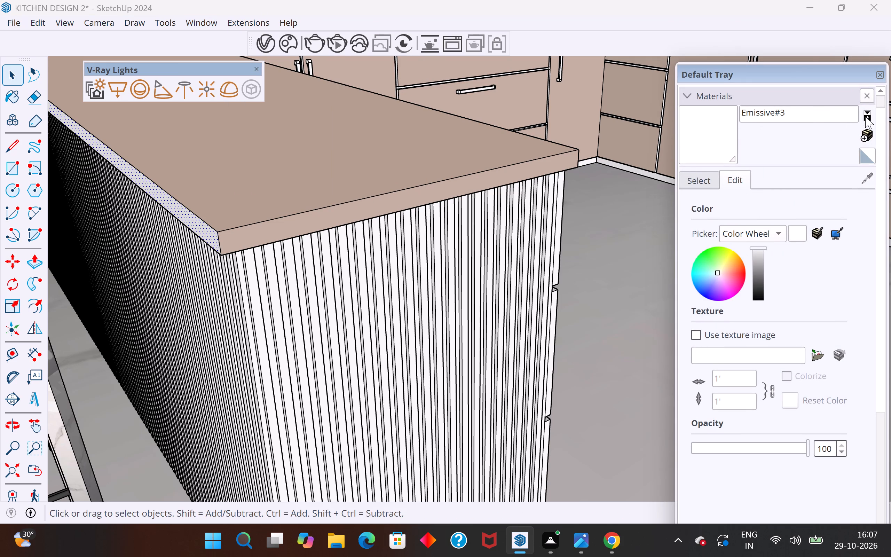
click(872, 131)
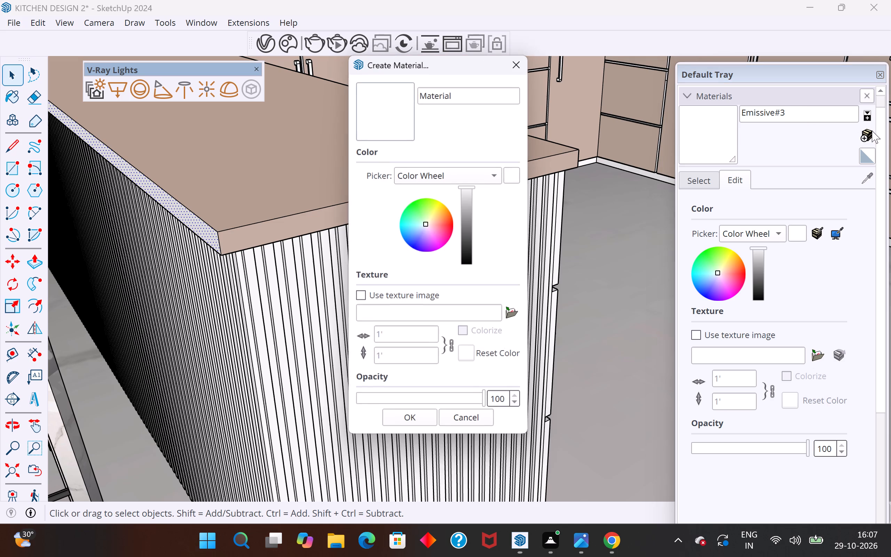
click(468, 99)
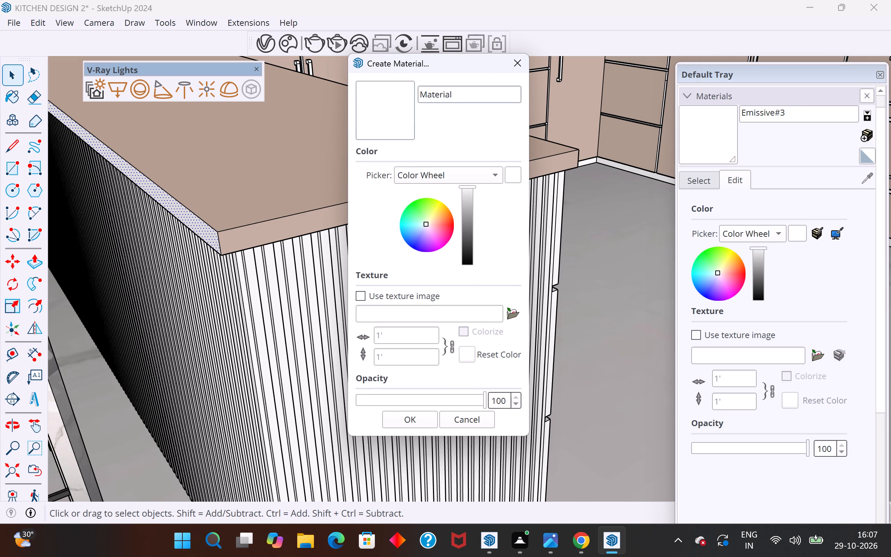
key(5)
click(415, 421)
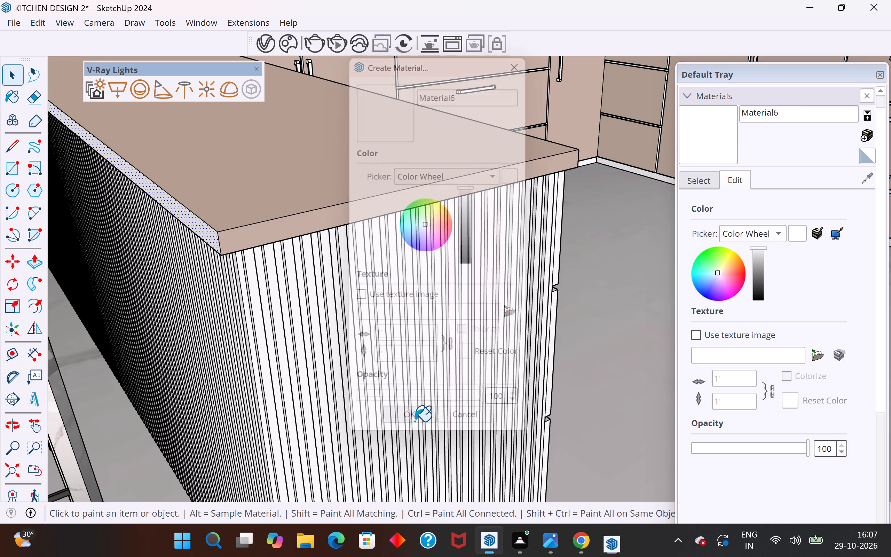
drag(716, 270, 740, 253)
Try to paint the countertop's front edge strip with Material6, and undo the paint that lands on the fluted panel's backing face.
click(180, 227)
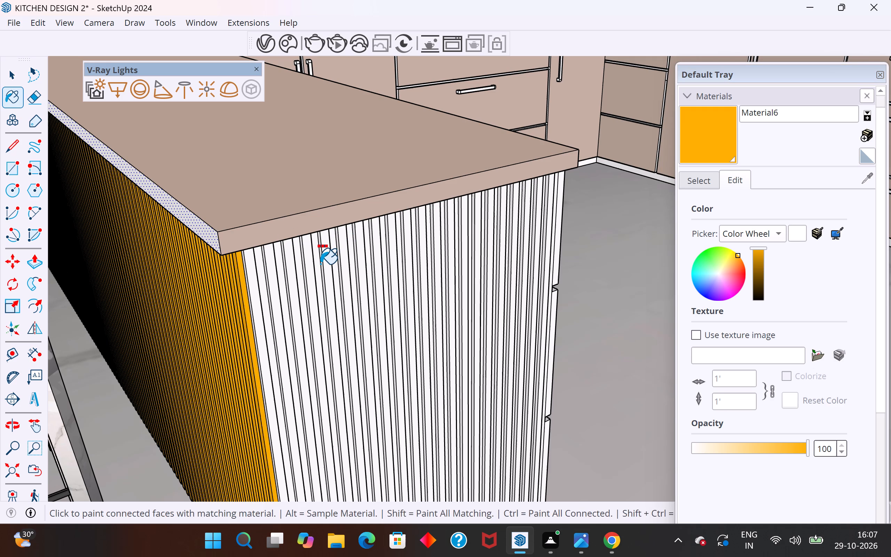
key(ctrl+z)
Paint the countertop's front edge strip with Material6, match its colour to the adjacent brown end edge, and close the materials tray.
scroll(200, 243, up, 8)
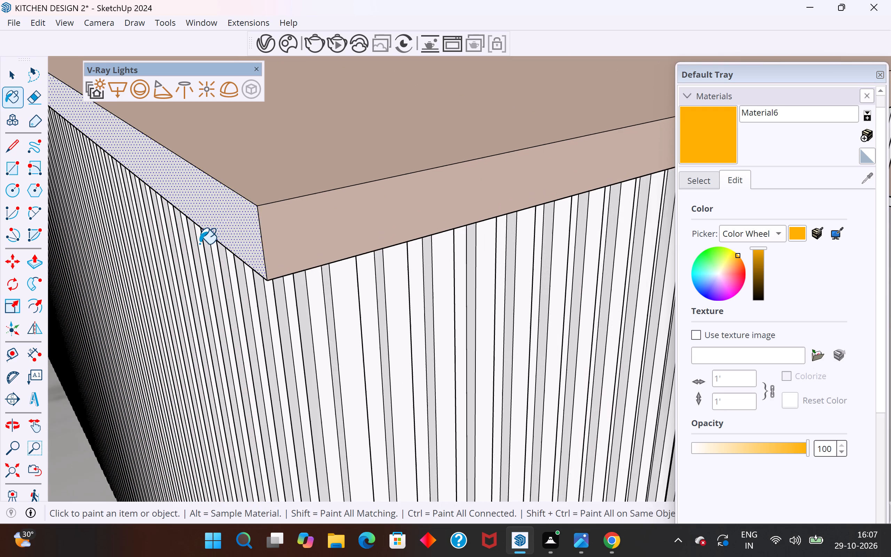
scroll(199, 244, up, 2)
click(234, 217)
click(838, 232)
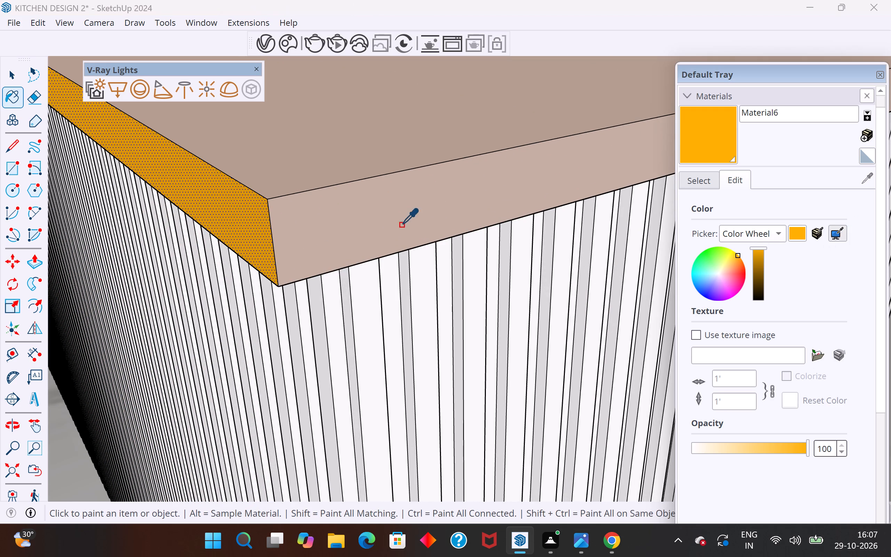
click(399, 219)
click(11, 76)
scroll(470, 242, down, 10)
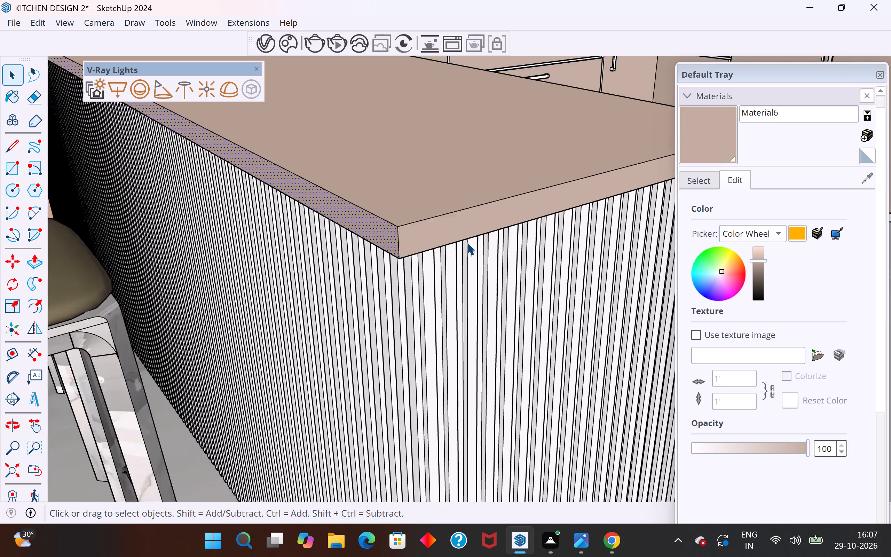
scroll(467, 243, down, 13)
scroll(161, 416, down, 6)
middle_drag(228, 411, 317, 365)
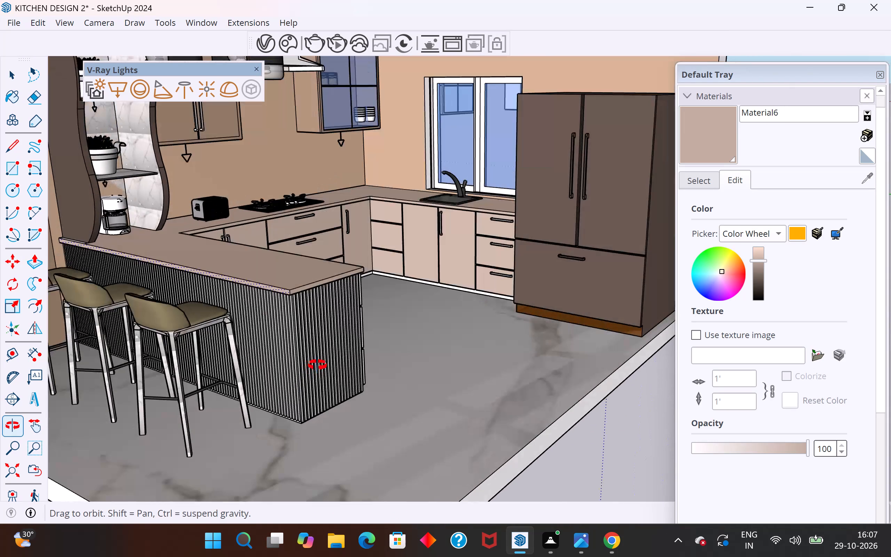
middle_drag(317, 365, 316, 368)
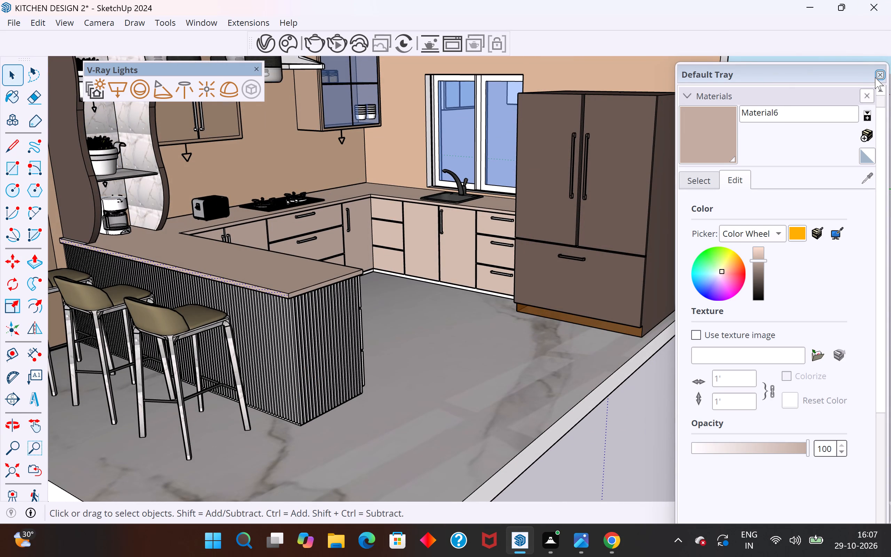
click(878, 77)
Examine the whole kitchen from outside, checking the island, stools, shelving and ceiling together.
scroll(307, 556, down, 6)
scroll(321, 389, down, 4)
scroll(386, 392, down, 4)
middle_drag(333, 315, 323, 256)
scroll(325, 188, up, 3)
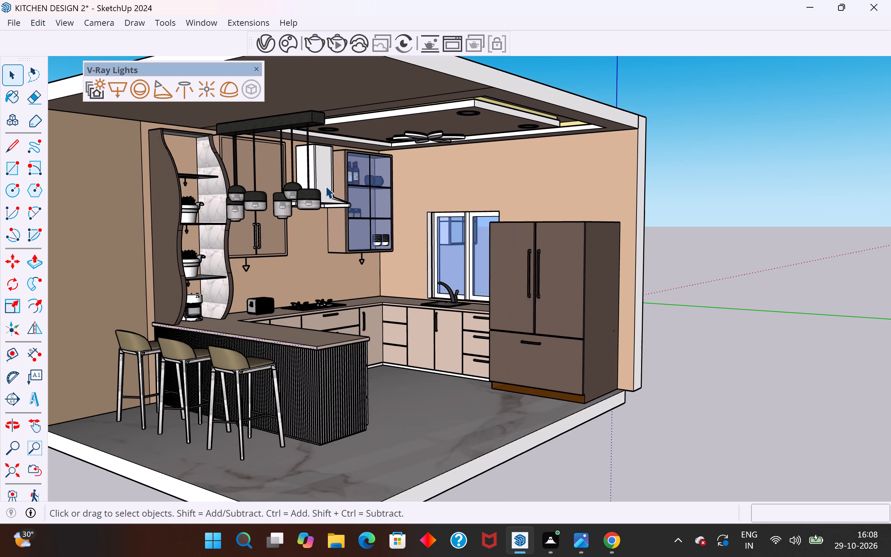
scroll(890, 376, down, 3)
scroll(496, 377, up, 2)
scroll(537, 338, up, 2)
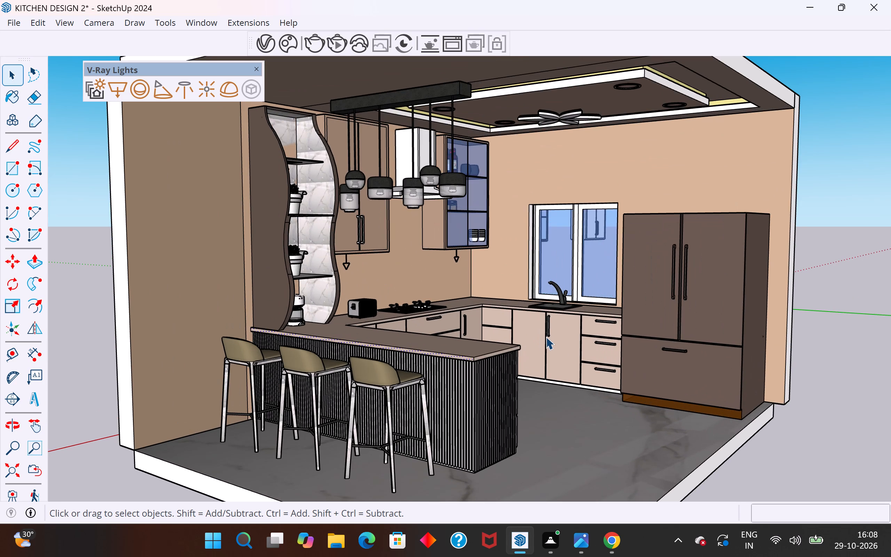
scroll(546, 337, up, 1)
middle_drag(530, 338, 510, 339)
middle_drag(475, 344, 461, 344)
scroll(496, 398, down, 1)
middle_drag(481, 367, 480, 365)
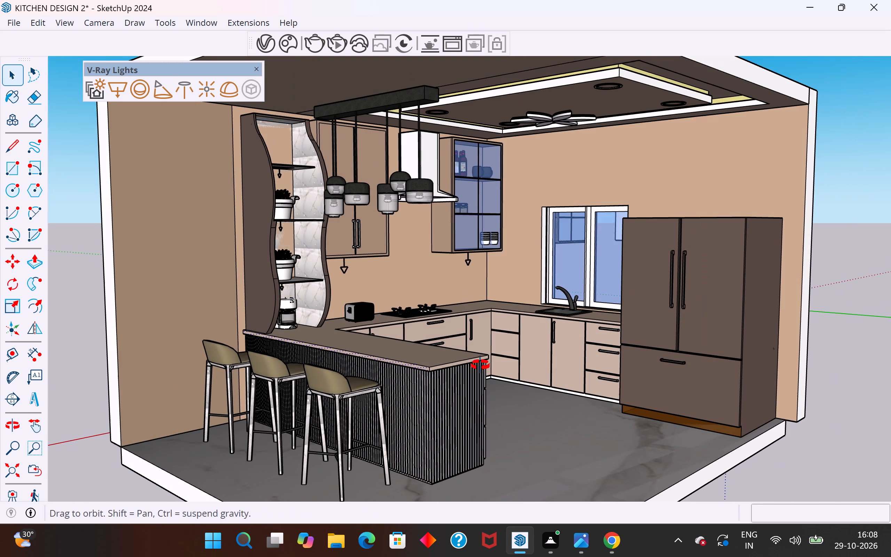
middle_drag(480, 365, 477, 358)
scroll(454, 337, up, 1)
middle_drag(453, 335, 452, 318)
Close the floating V-Ray Lights window.
click(258, 66)
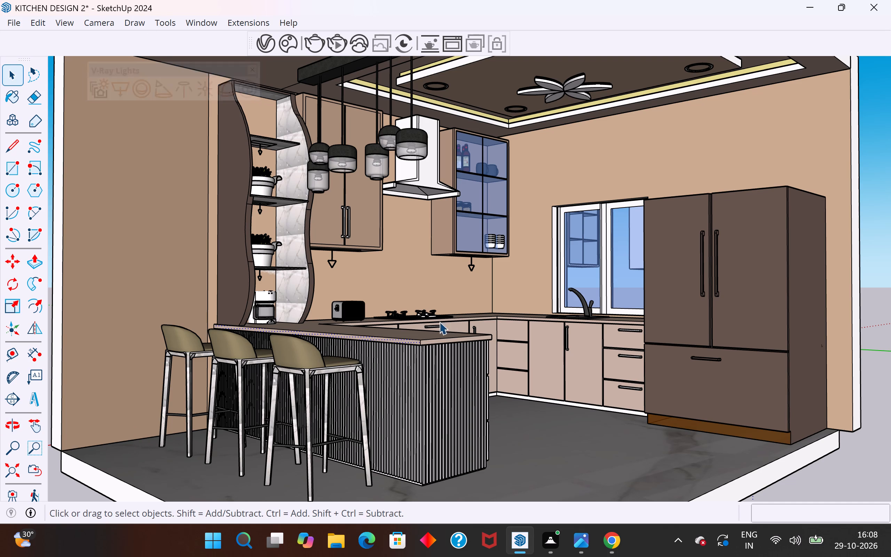
Examine the kitchen from the stool side and the island's end to compare overall viewing angles.
middle_drag(469, 359, 468, 337)
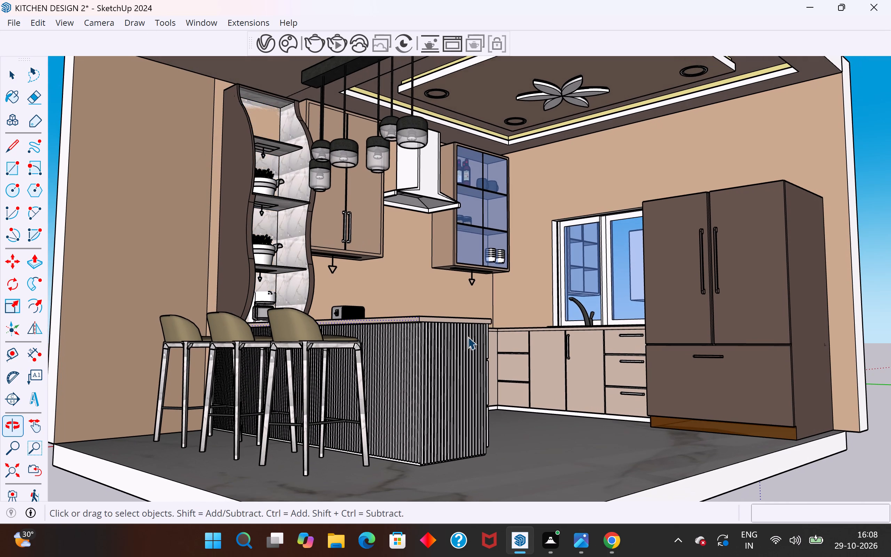
scroll(495, 311, down, 3)
scroll(496, 289, up, 2)
middle_drag(498, 288, 500, 288)
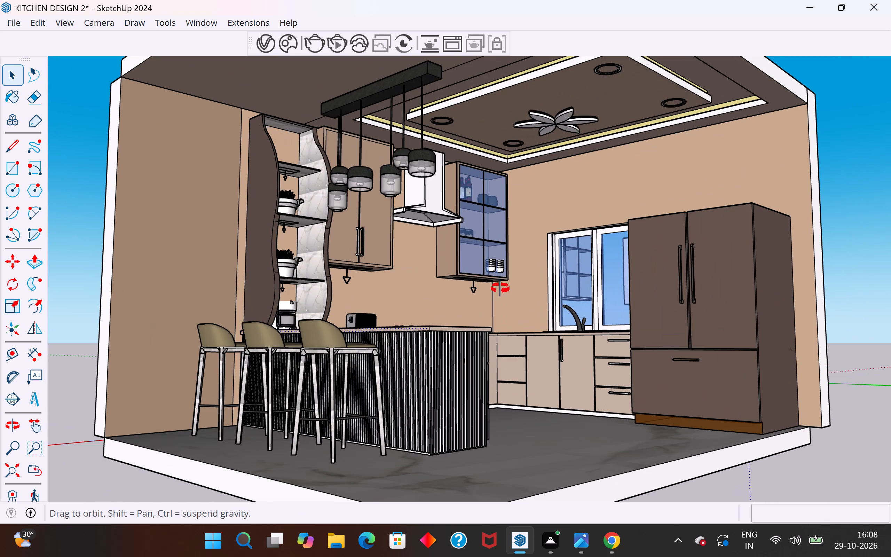
middle_drag(500, 288, 643, 314)
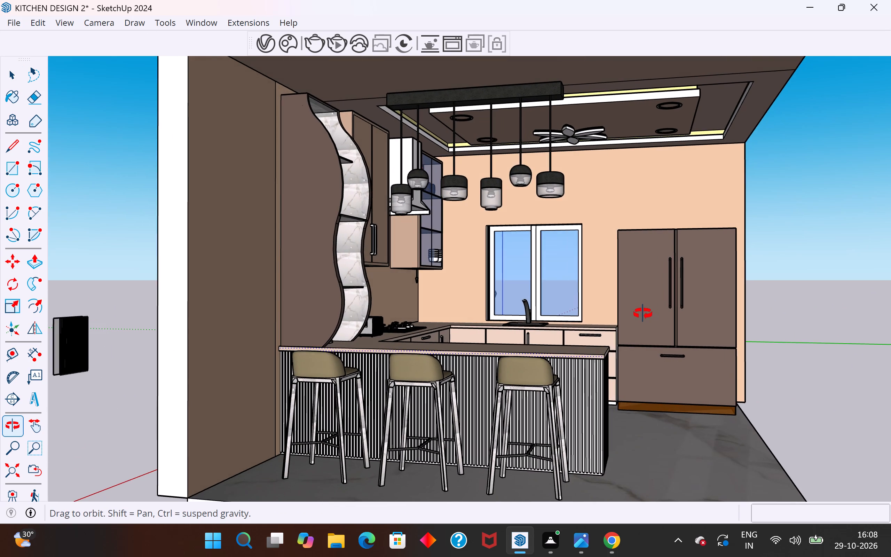
middle_drag(643, 314, 627, 320)
scroll(627, 321, down, 1)
scroll(628, 321, up, 2)
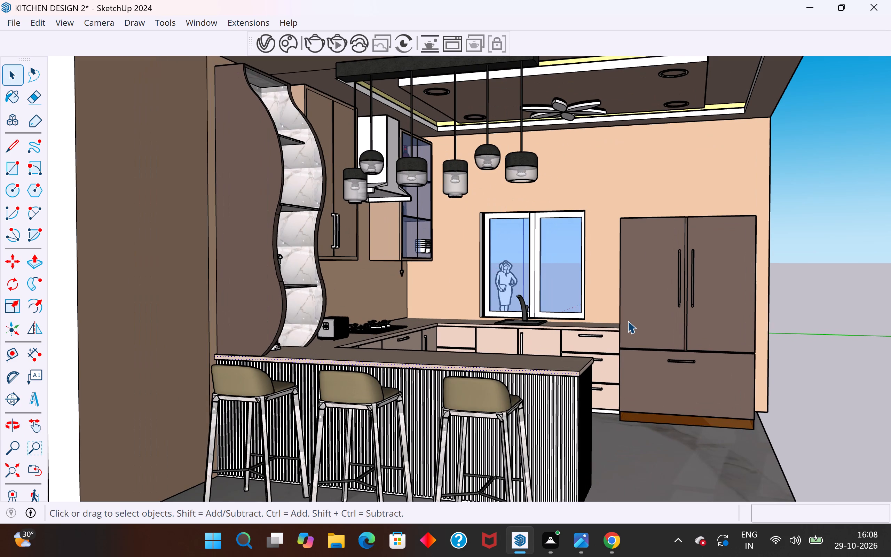
middle_drag(685, 385, 530, 376)
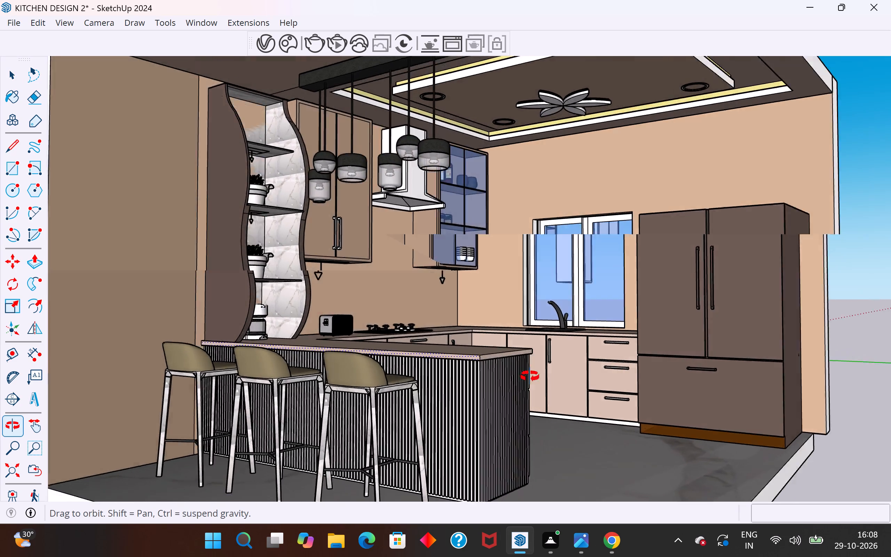
middle_drag(530, 376, 463, 375)
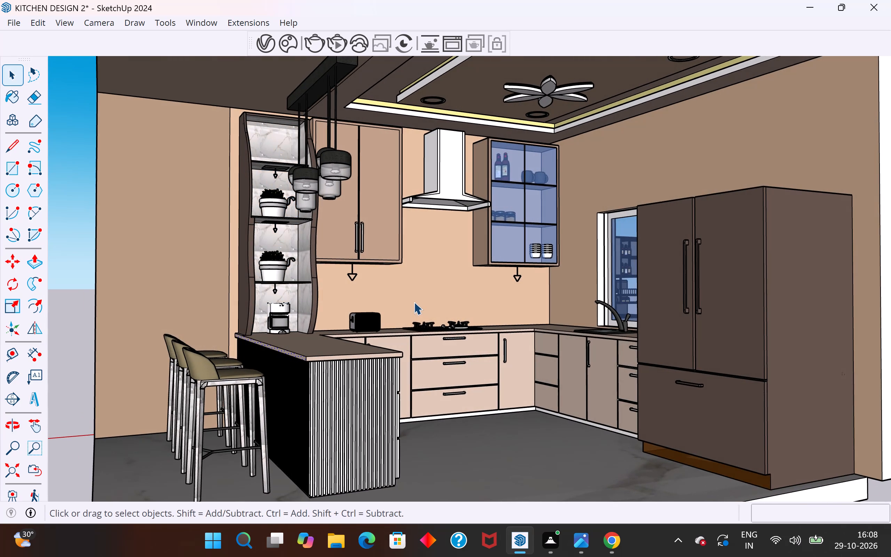
scroll(414, 301, down, 3)
scroll(439, 355, up, 2)
middle_drag(441, 358, 538, 362)
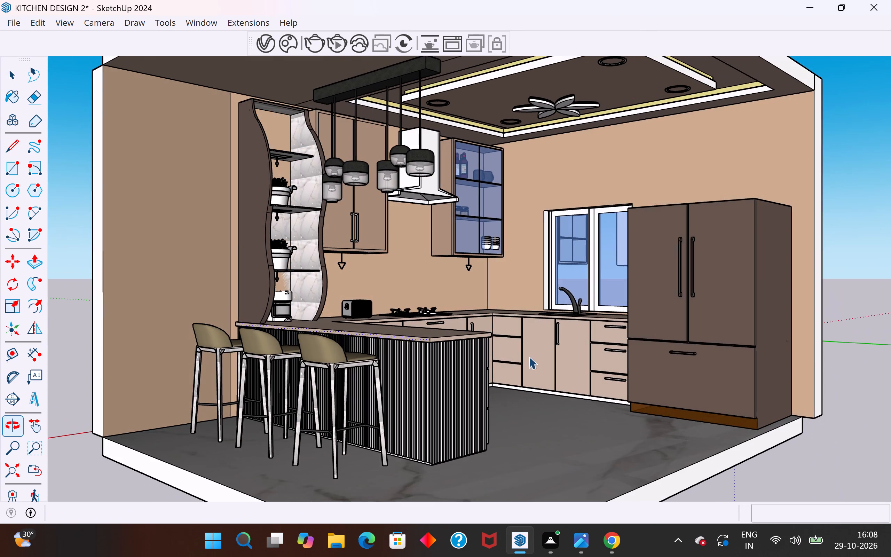
Examine the kitchen from the stool side at varying distances and angles, comparing how the island, shelving, fridge and ceiling fit the view.
scroll(497, 395, up, 1)
scroll(497, 426, down, 3)
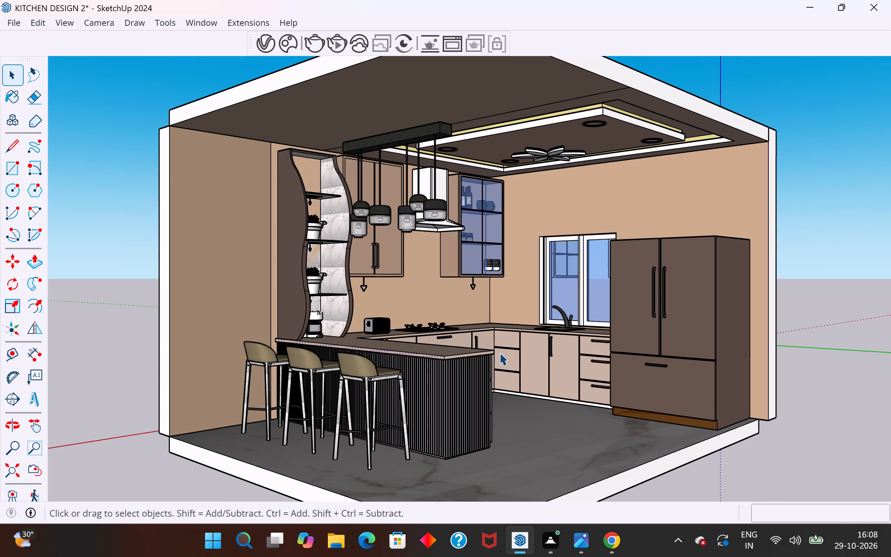
scroll(498, 351, up, 1)
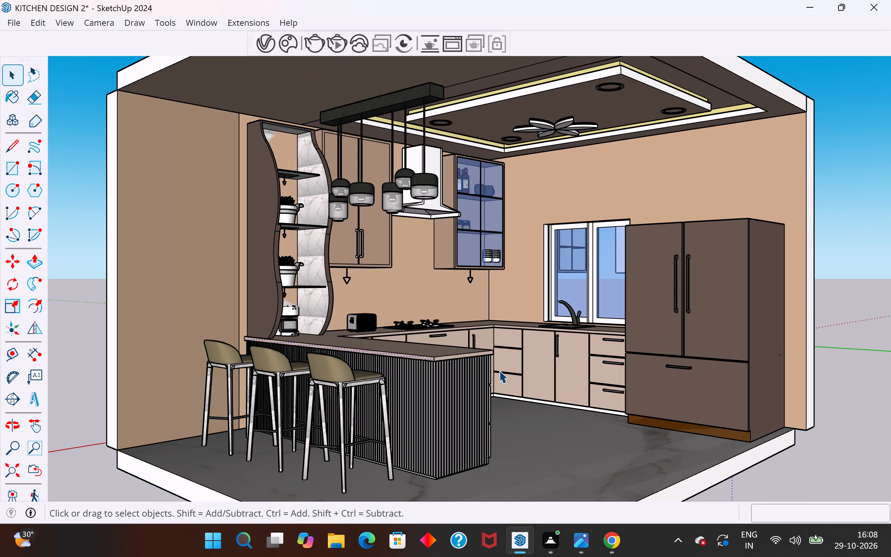
scroll(739, 443, down, 2)
middle_drag(504, 431, 481, 427)
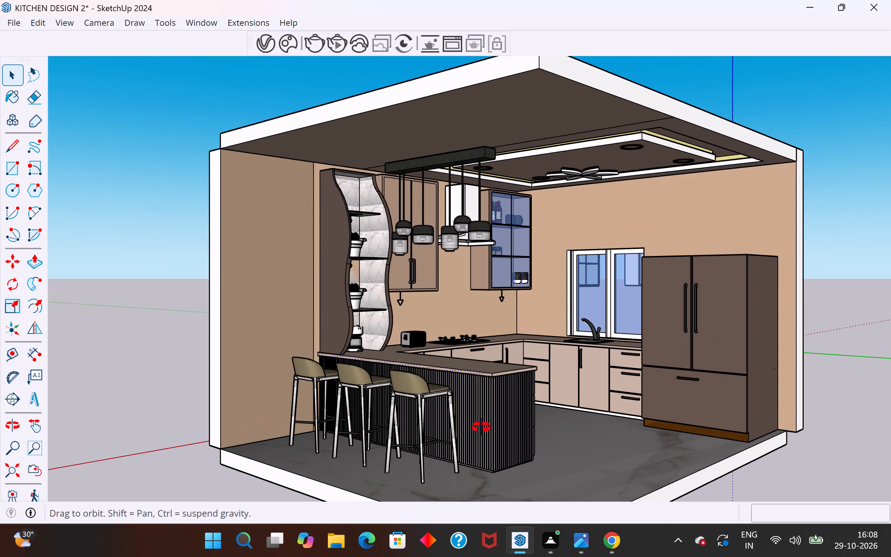
middle_drag(481, 427, 471, 426)
scroll(345, 457, up, 1)
scroll(373, 432, up, 1)
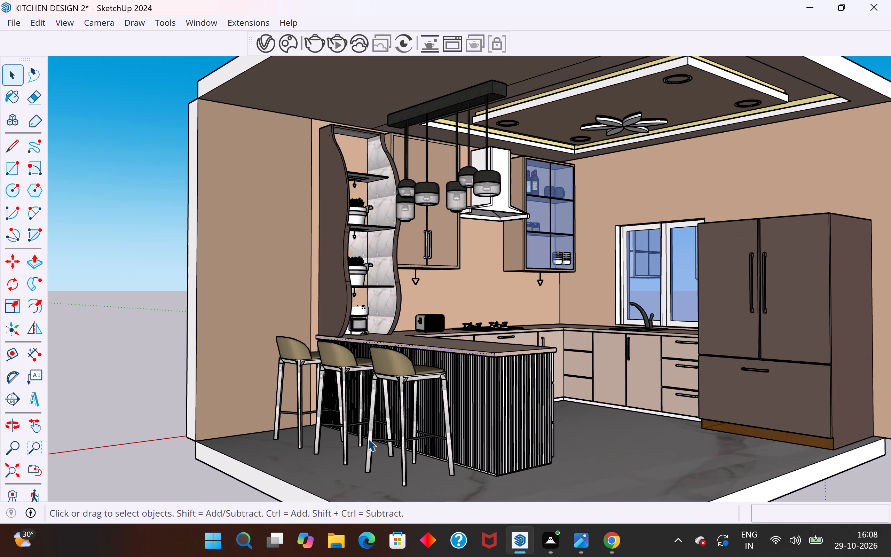
middle_drag(374, 439, 445, 455)
scroll(798, 379, up, 1)
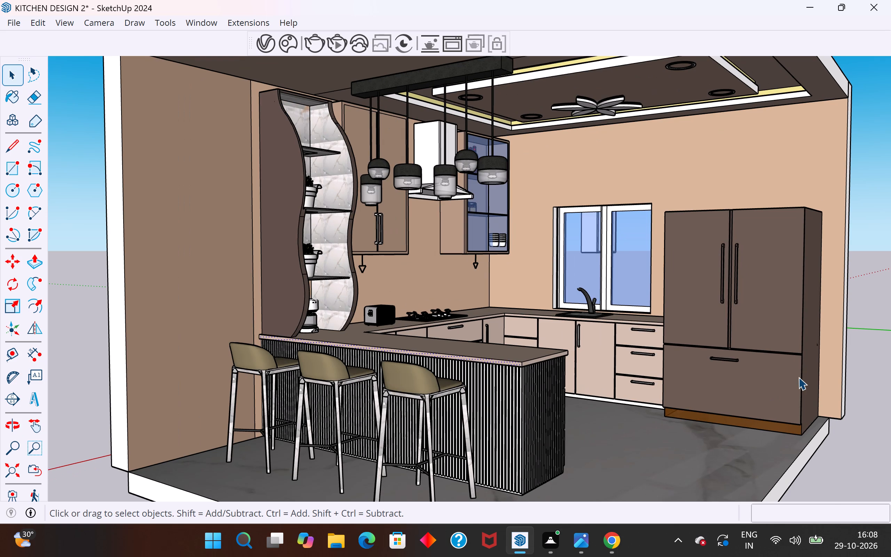
middle_drag(759, 384, 733, 385)
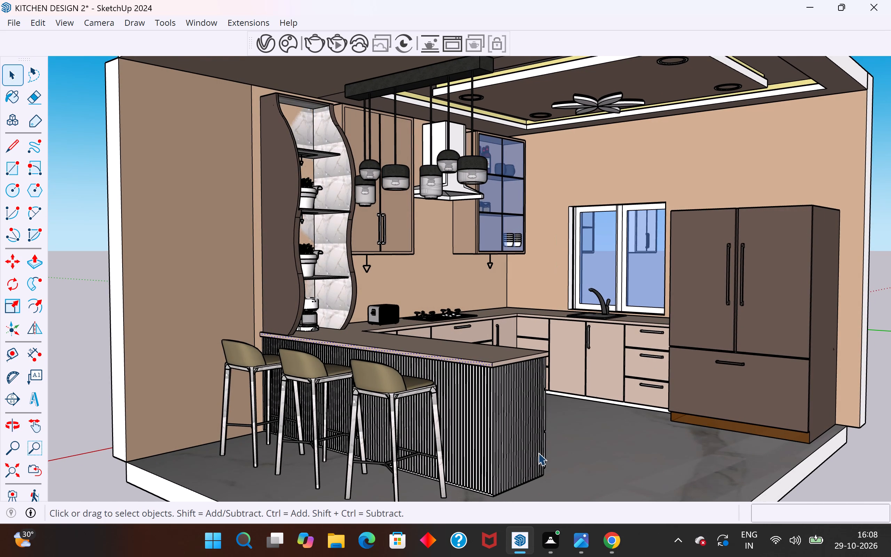
scroll(538, 453, down, 1)
scroll(536, 180, up, 1)
Frame the kitchen in a closer, slightly raised view with the stools, island, window and fridge, and start a V-Ray render.
middle_drag(558, 195, 579, 198)
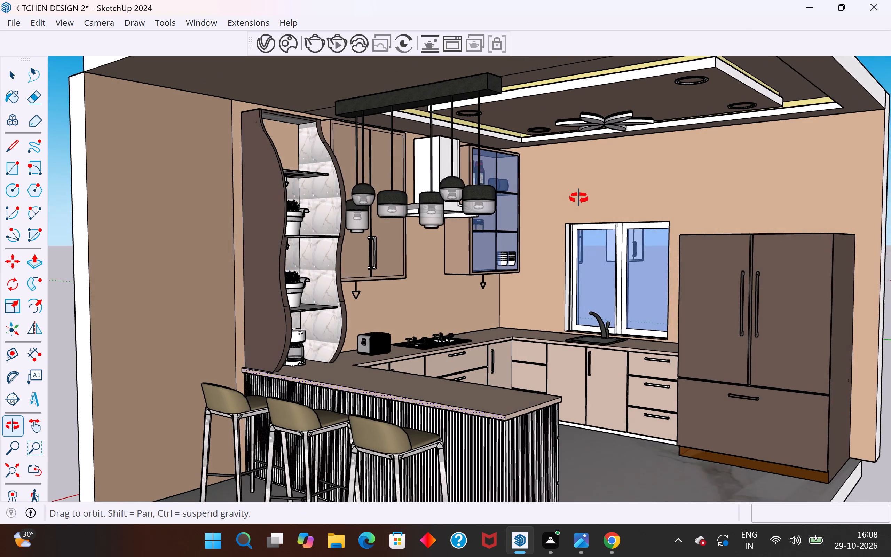
middle_drag(579, 198, 579, 199)
scroll(544, 325, down, 2)
scroll(759, 346, up, 2)
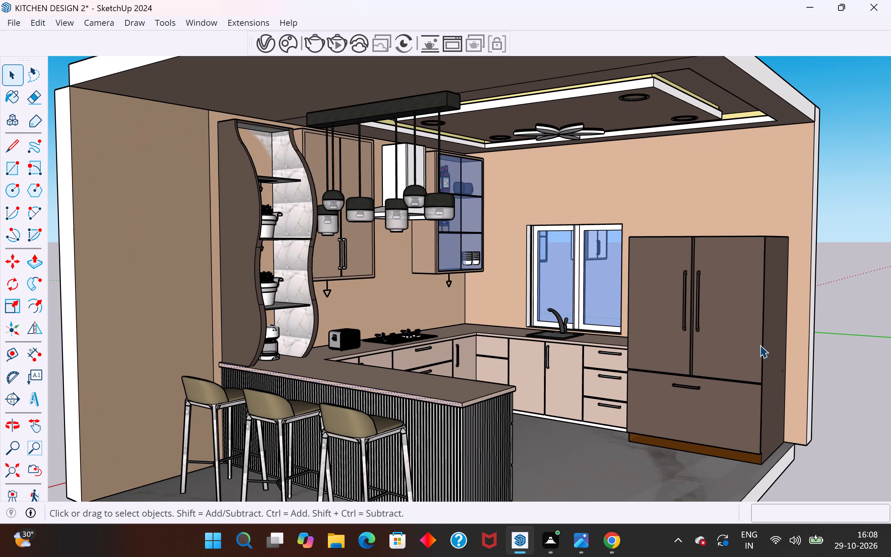
middle_drag(609, 381, 589, 381)
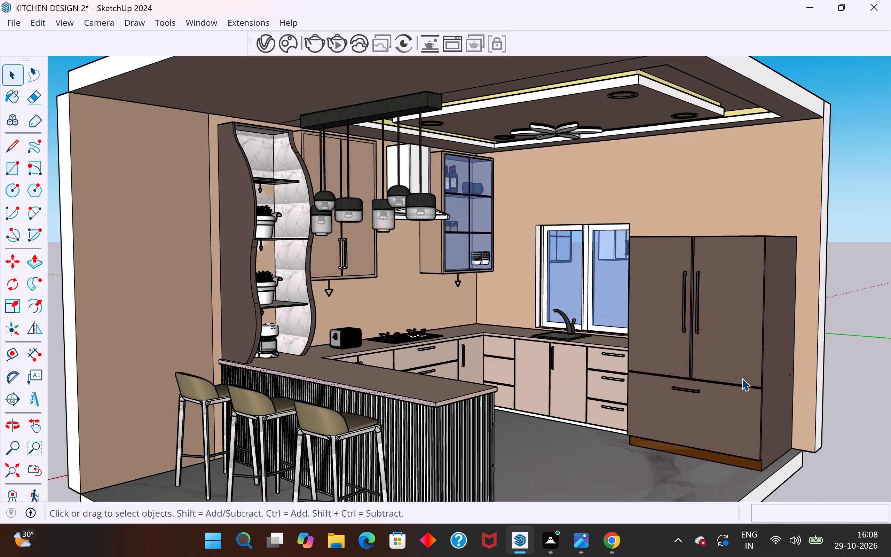
scroll(742, 378, down, 2)
scroll(496, 378, up, 3)
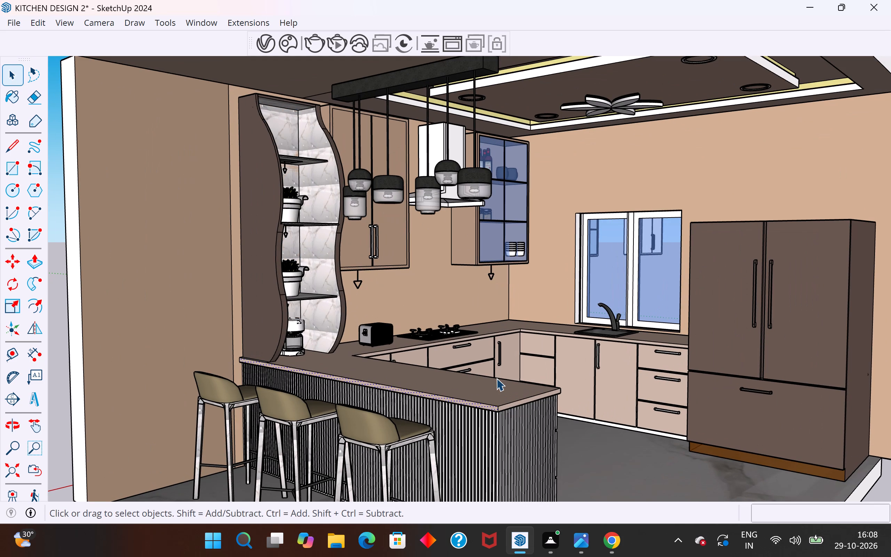
middle_drag(495, 372, 492, 382)
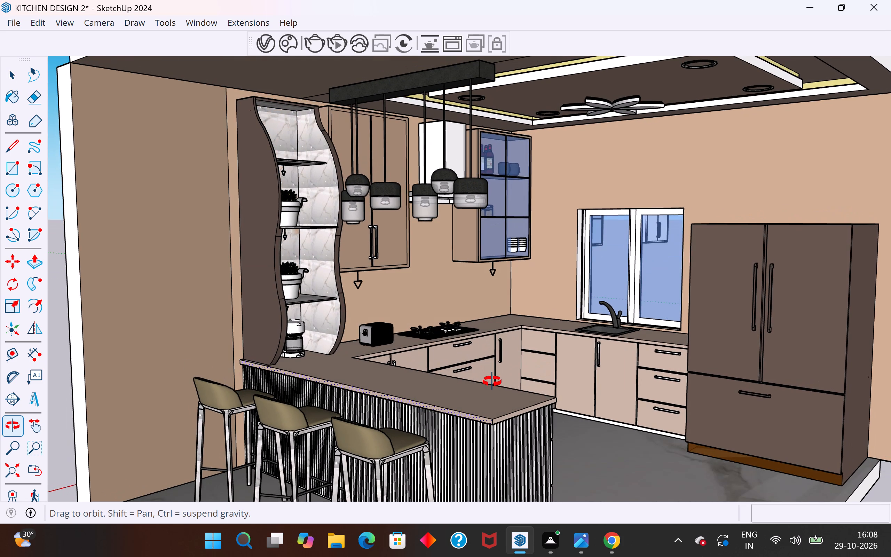
middle_drag(492, 382, 492, 378)
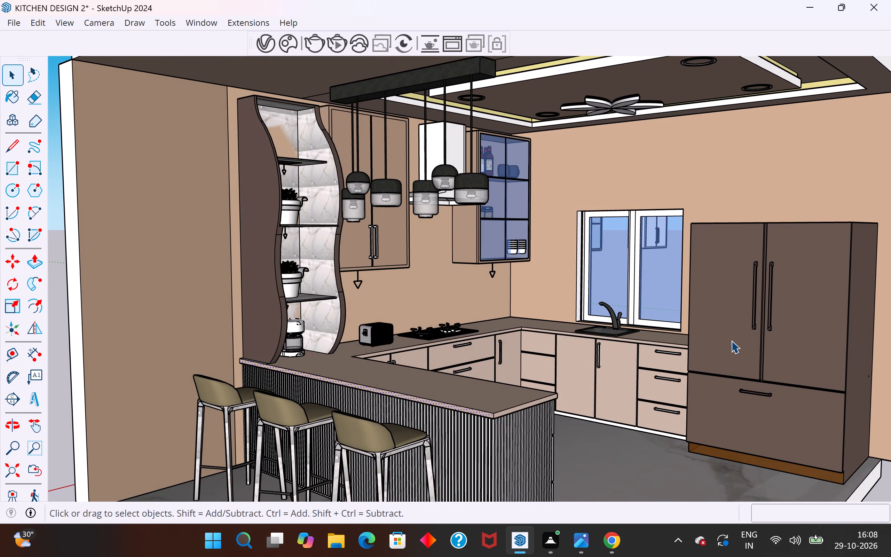
scroll(731, 340, up, 1)
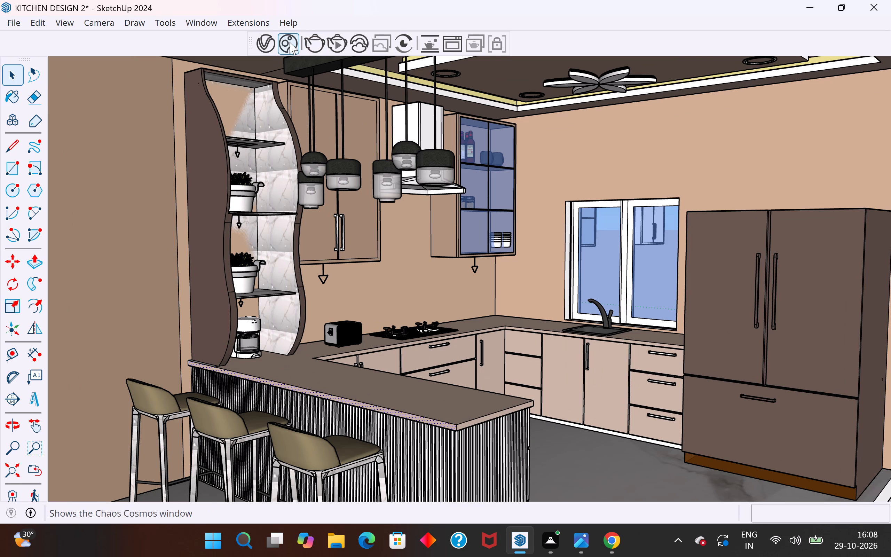
click(274, 46)
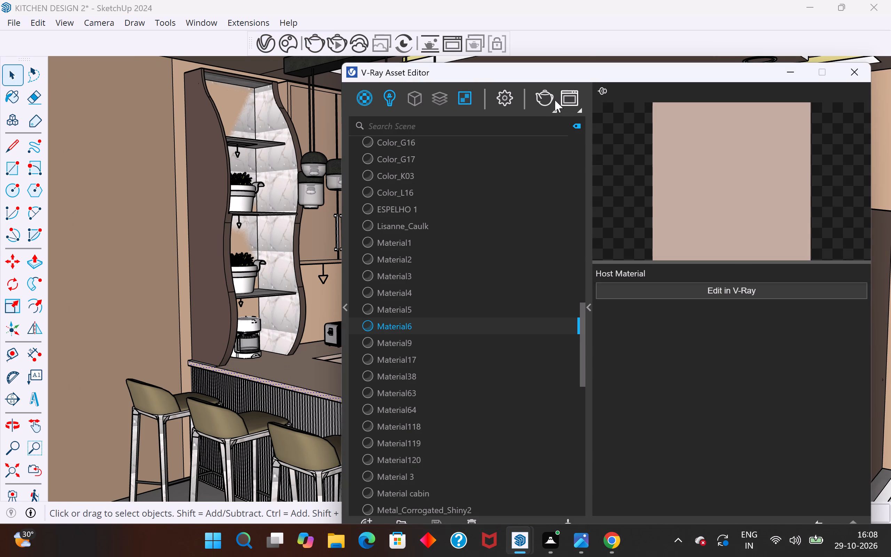
click(537, 100)
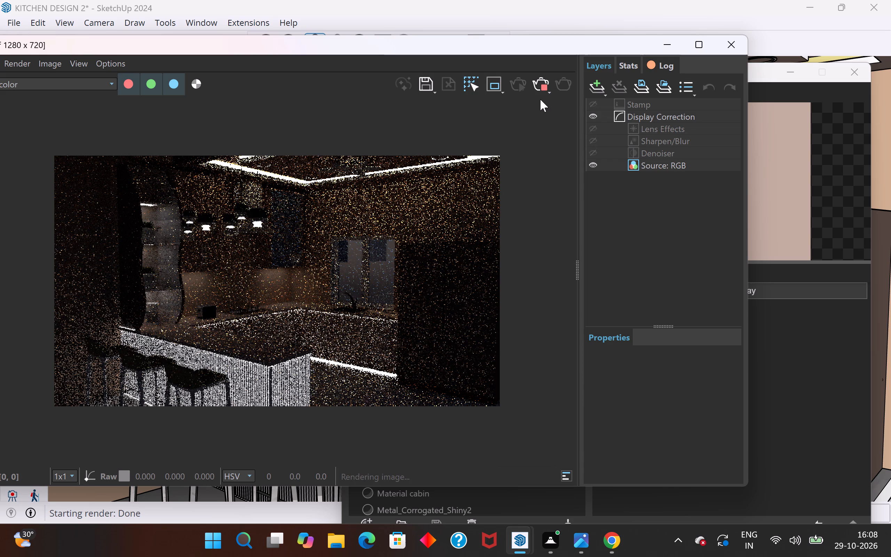
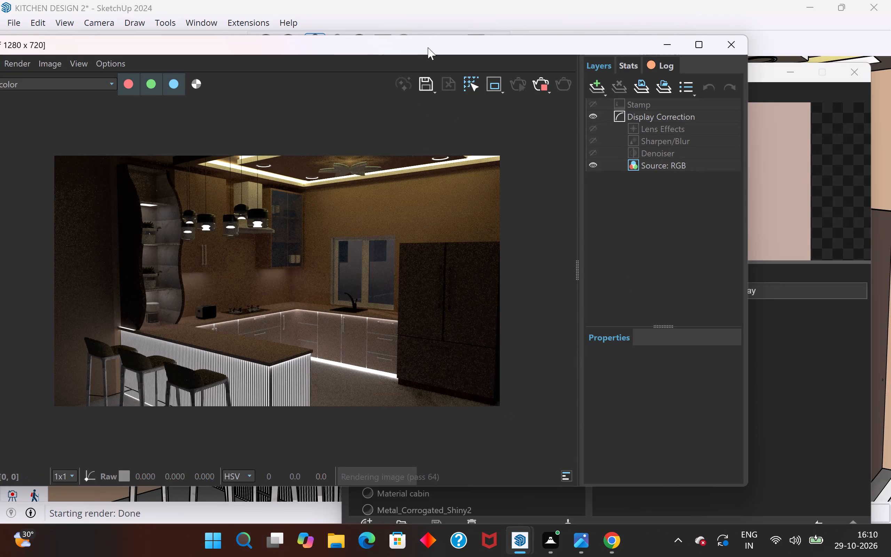
Arrange the V-Ray Frame Buffer and the SketchUp model window side by side.
drag(428, 46, 890, 154)
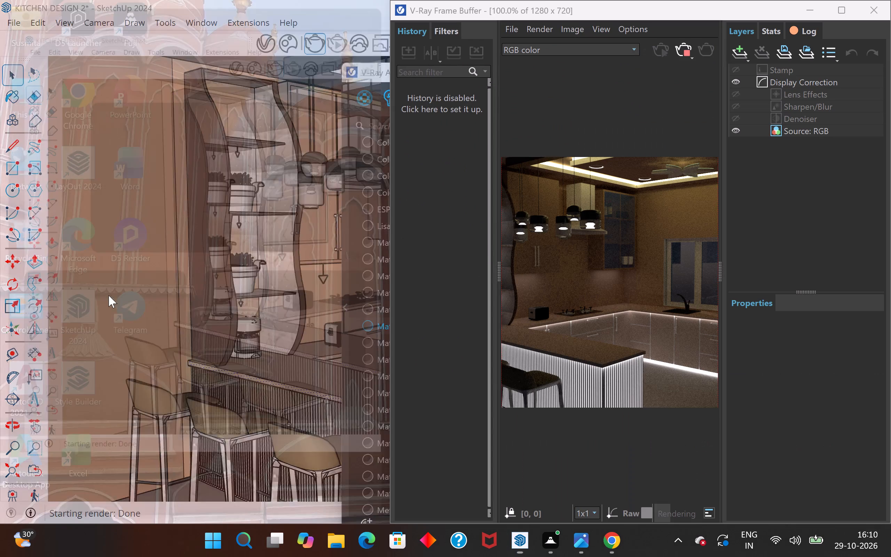
click(214, 176)
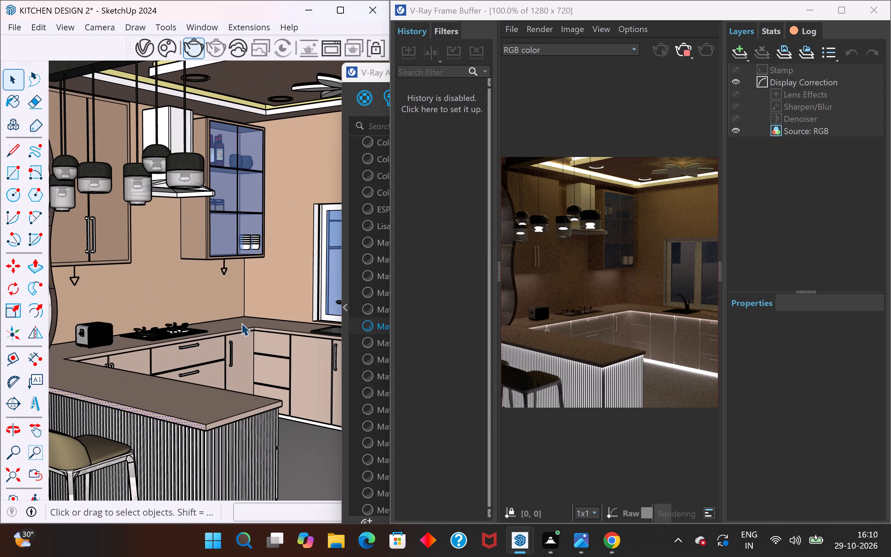
Delete the white strip face on the island countertop in front of the shelf unit's dark curved side panel.
scroll(333, 303, down, 4)
scroll(306, 281, down, 5)
scroll(117, 357, up, 4)
middle_drag(234, 289, 229, 352)
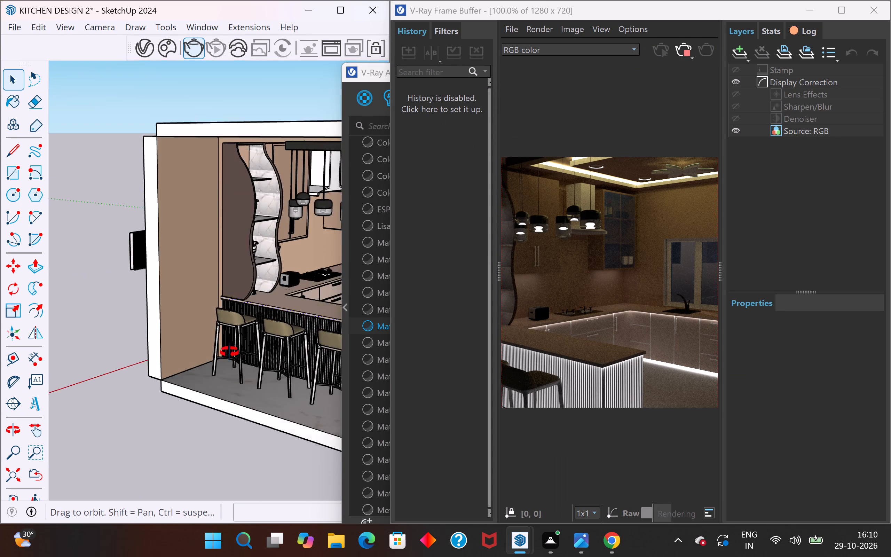
middle_drag(229, 352, 207, 433)
scroll(227, 334, up, 18)
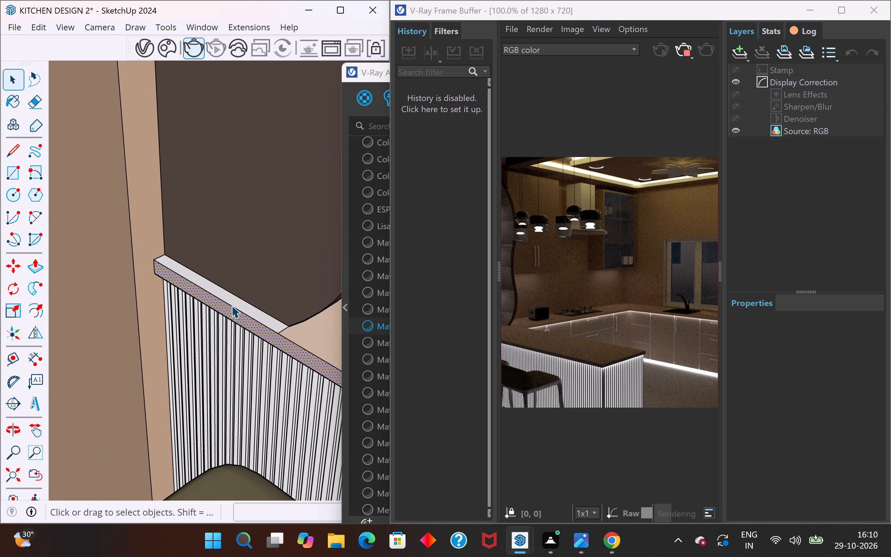
click(231, 302)
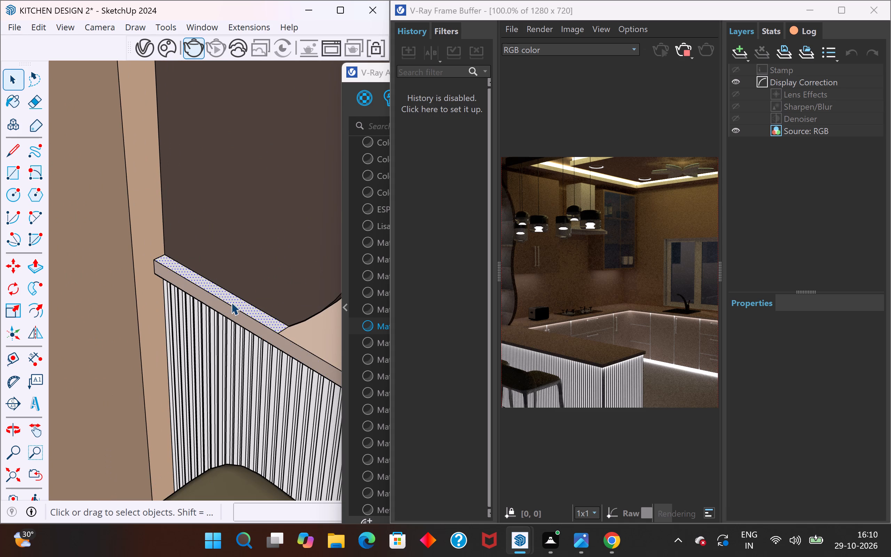
key(Delete)
click(231, 302)
key(Delete)
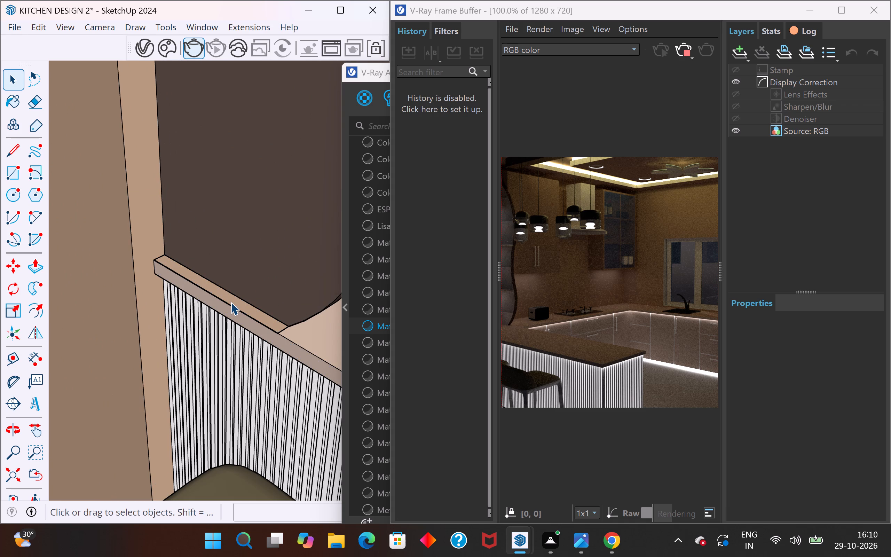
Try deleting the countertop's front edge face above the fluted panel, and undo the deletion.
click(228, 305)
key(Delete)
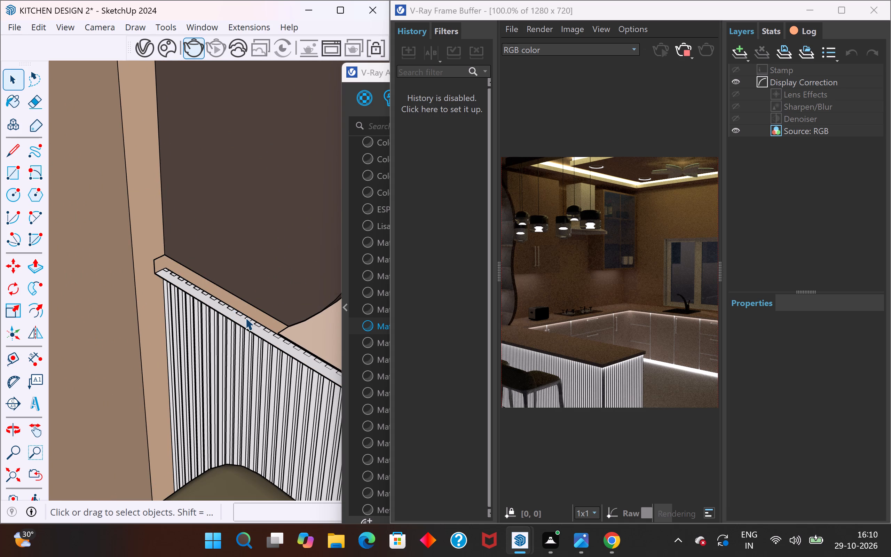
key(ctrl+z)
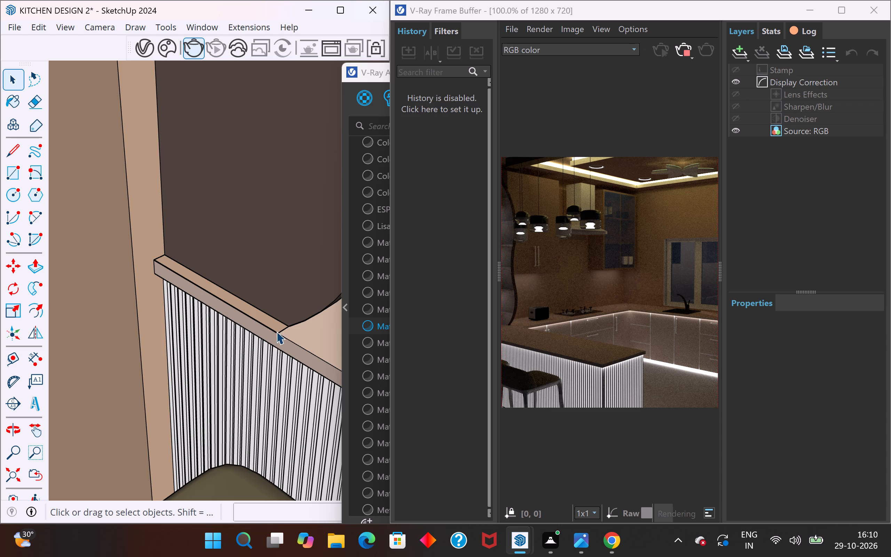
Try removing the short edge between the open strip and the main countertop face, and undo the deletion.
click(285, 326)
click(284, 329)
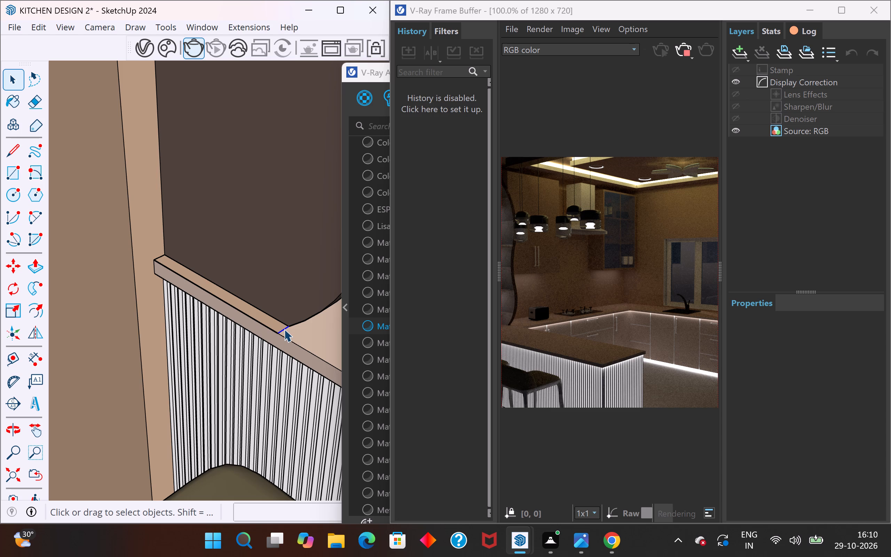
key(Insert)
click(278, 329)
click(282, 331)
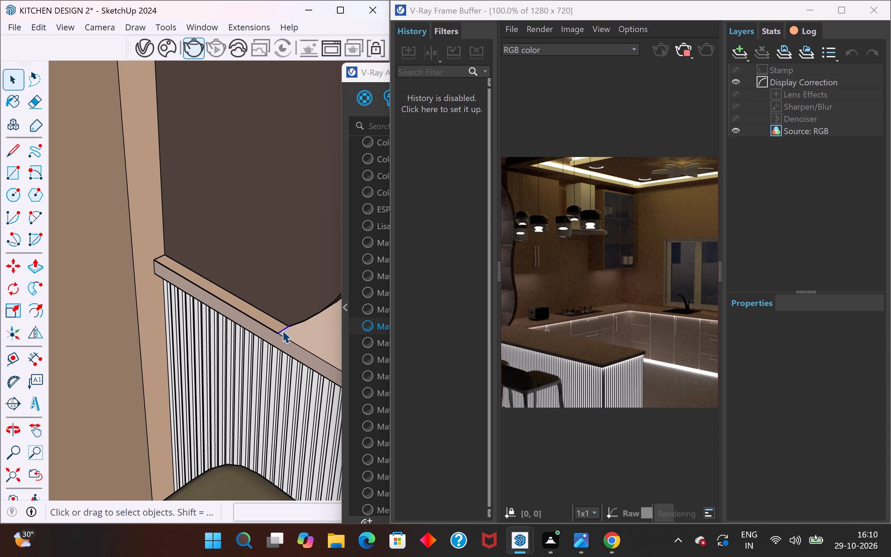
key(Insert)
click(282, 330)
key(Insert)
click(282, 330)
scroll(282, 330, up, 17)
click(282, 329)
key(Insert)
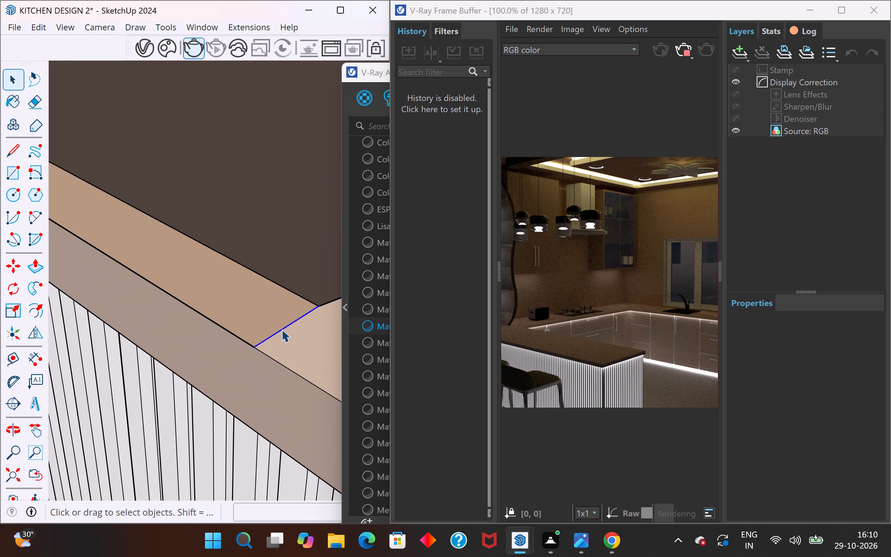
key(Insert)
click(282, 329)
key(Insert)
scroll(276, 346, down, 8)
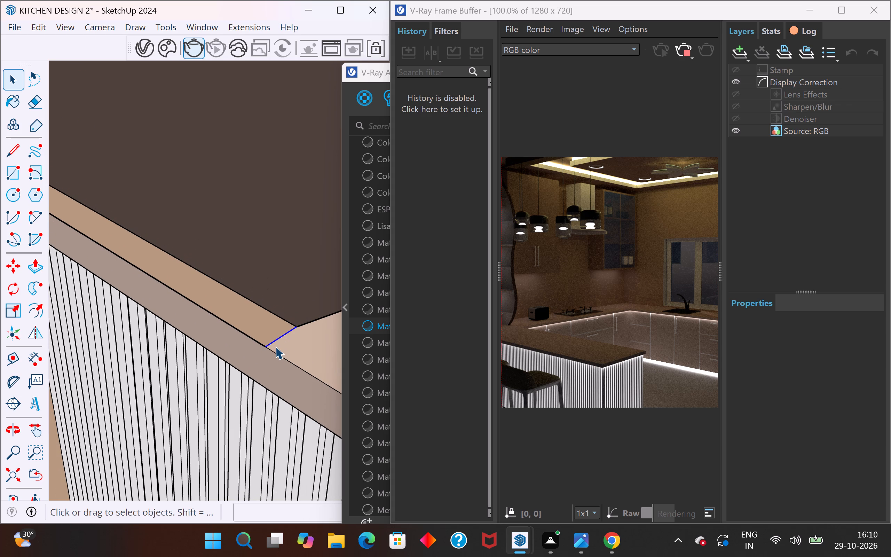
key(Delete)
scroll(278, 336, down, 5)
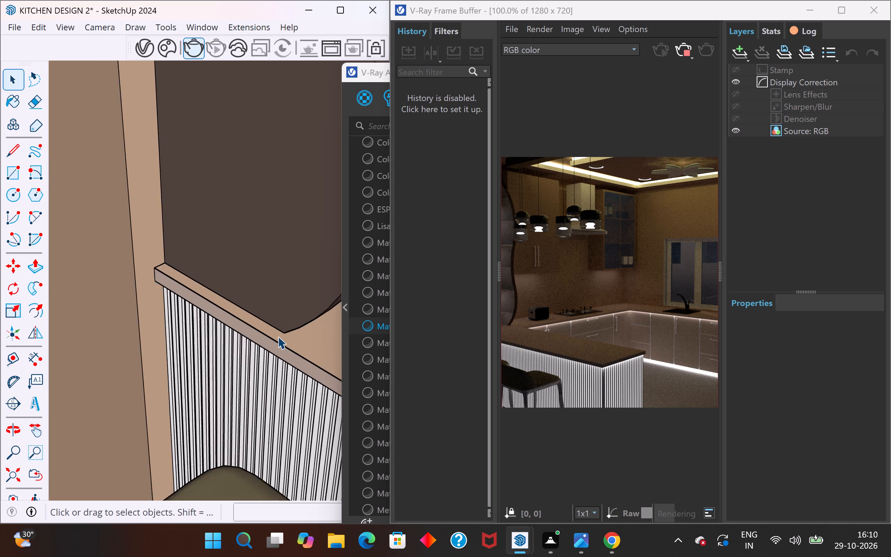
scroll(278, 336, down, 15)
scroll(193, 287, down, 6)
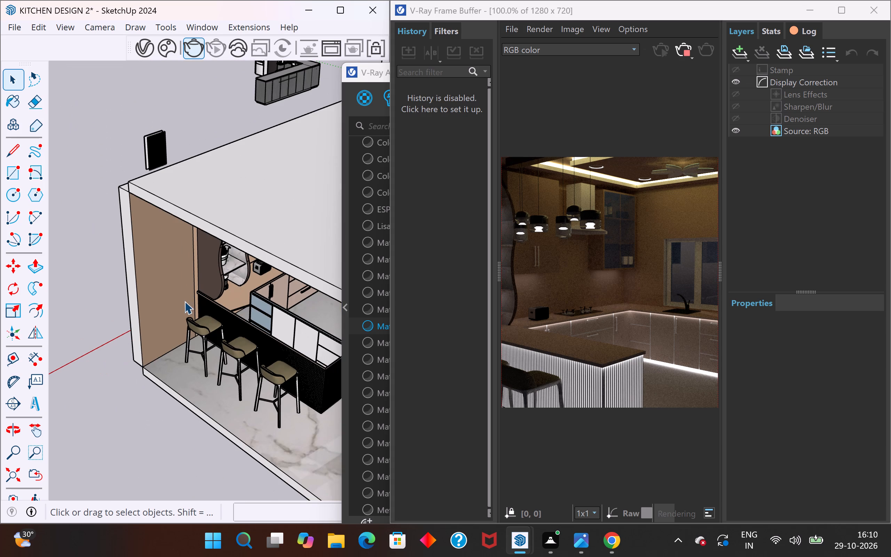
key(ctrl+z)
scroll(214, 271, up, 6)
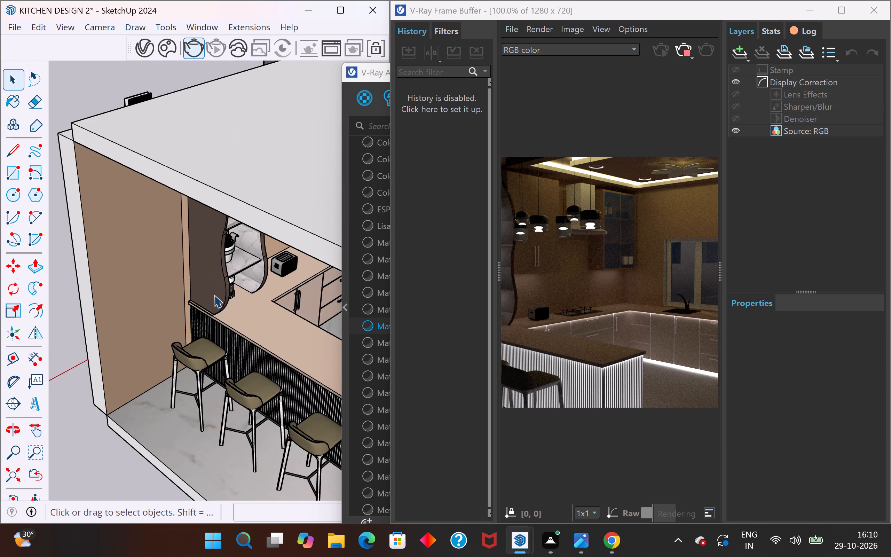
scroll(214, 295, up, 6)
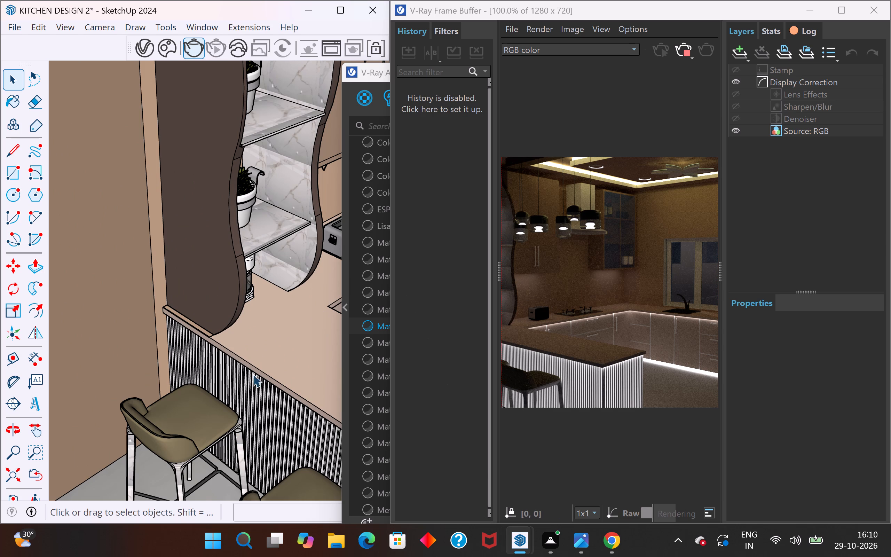
Close the V-Ray Frame Buffer and the V-Ray Asset Editor, and maximize the SketchUp window.
click(880, 11)
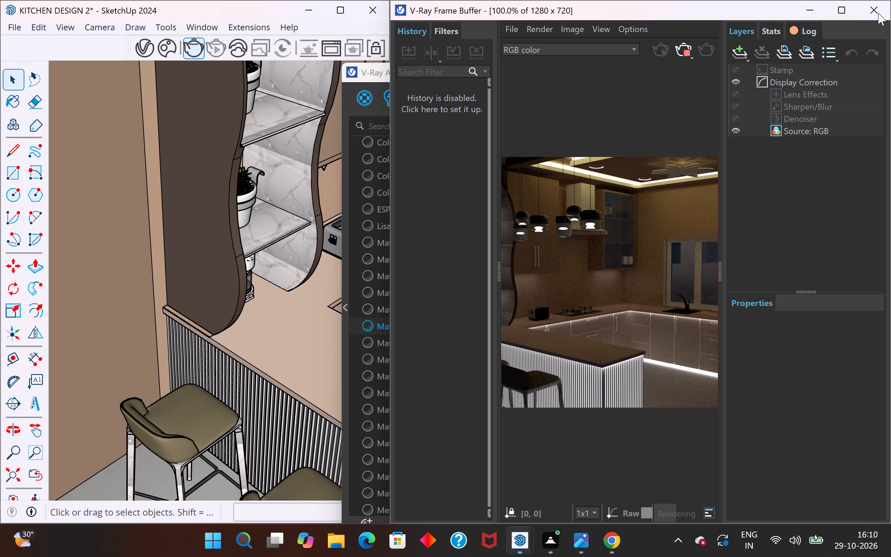
click(849, 69)
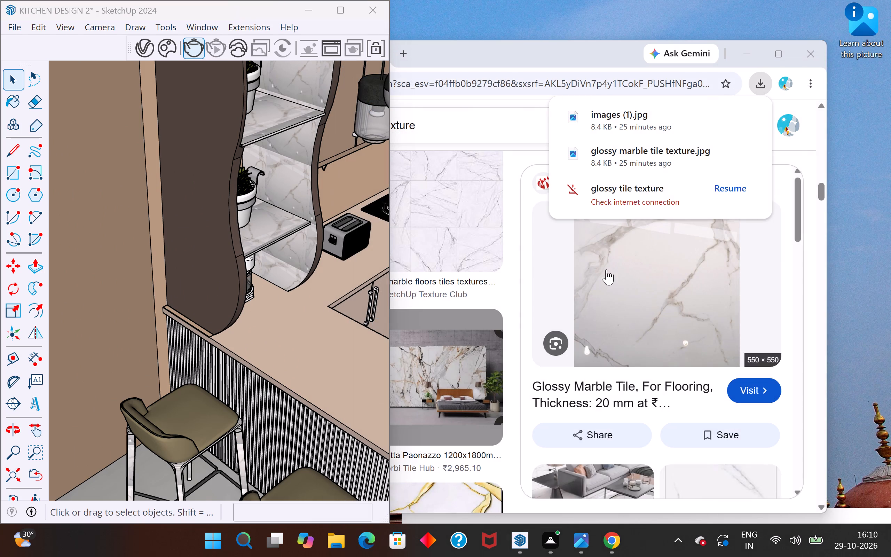
click(342, 9)
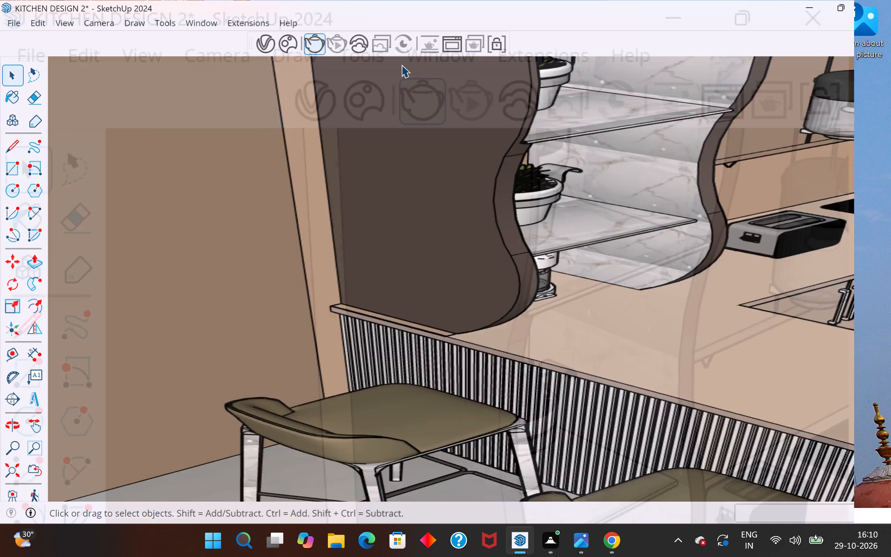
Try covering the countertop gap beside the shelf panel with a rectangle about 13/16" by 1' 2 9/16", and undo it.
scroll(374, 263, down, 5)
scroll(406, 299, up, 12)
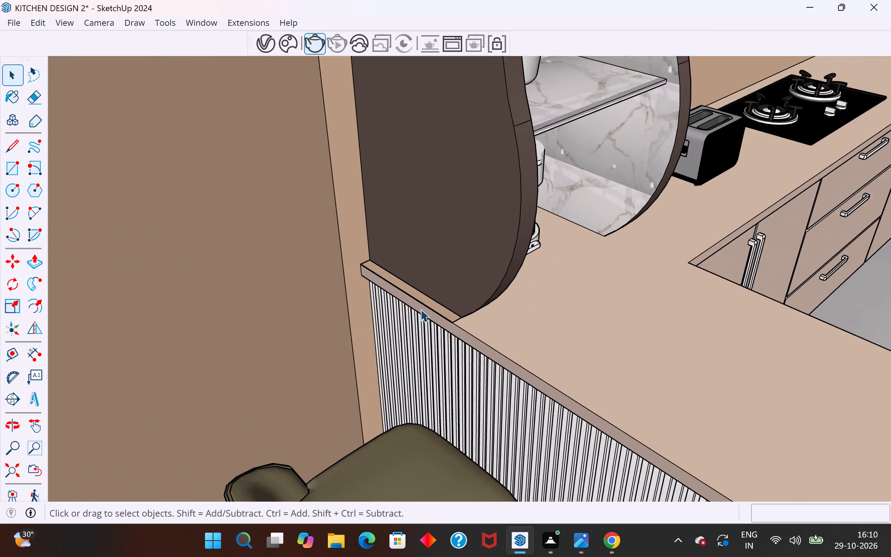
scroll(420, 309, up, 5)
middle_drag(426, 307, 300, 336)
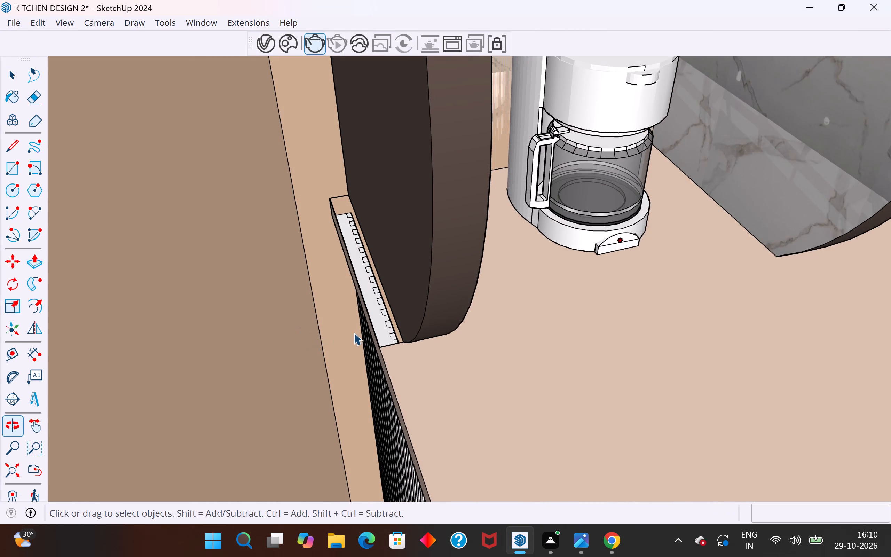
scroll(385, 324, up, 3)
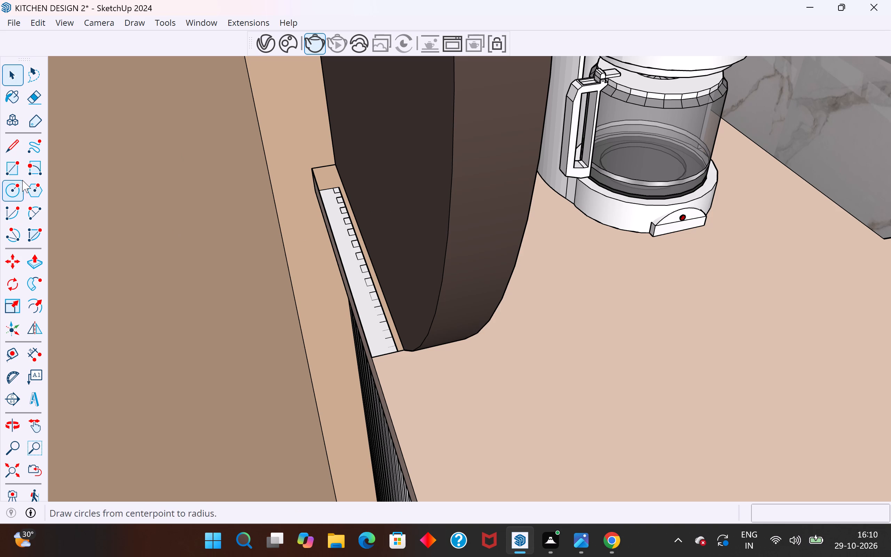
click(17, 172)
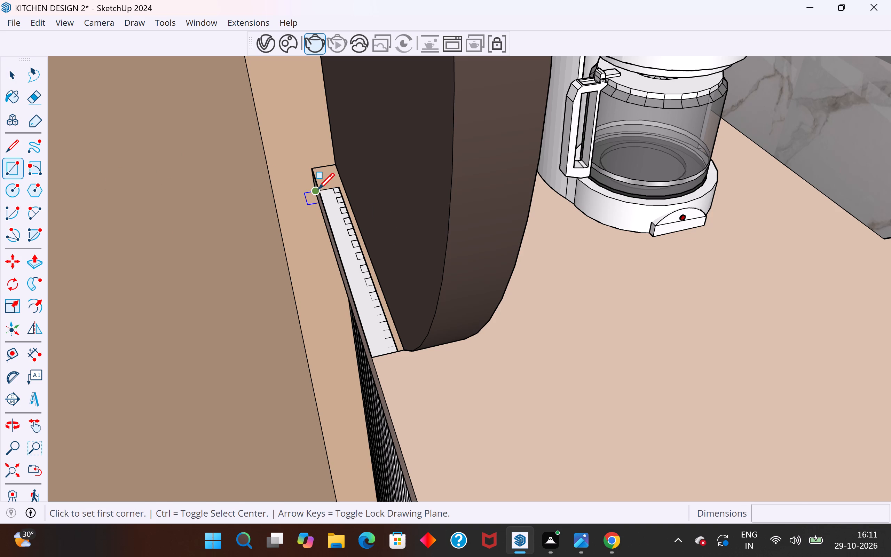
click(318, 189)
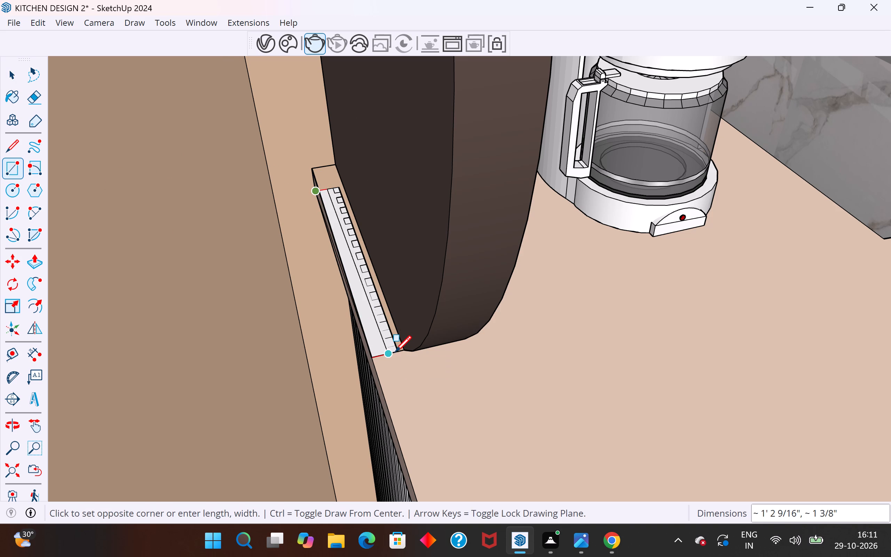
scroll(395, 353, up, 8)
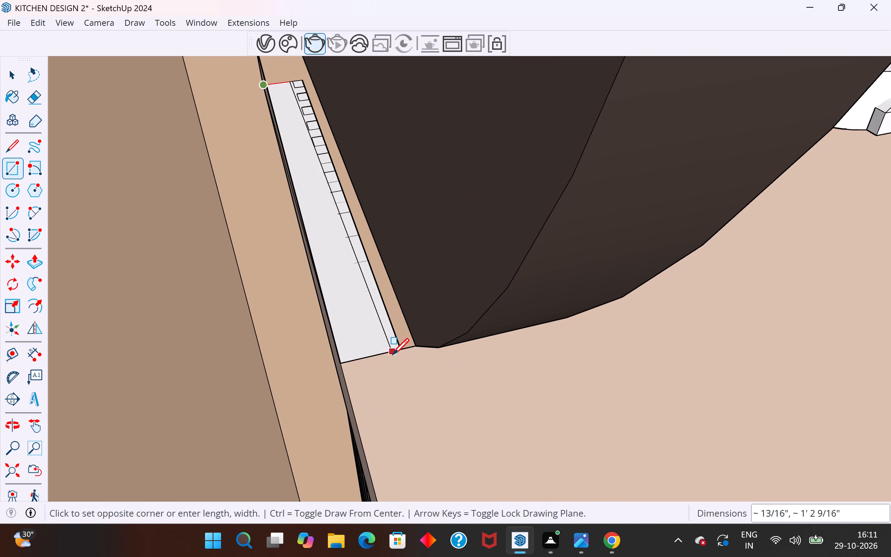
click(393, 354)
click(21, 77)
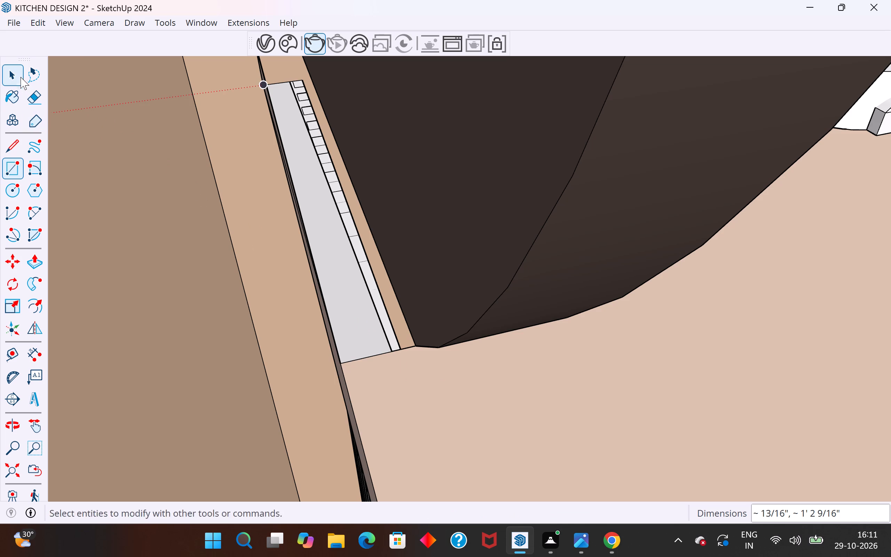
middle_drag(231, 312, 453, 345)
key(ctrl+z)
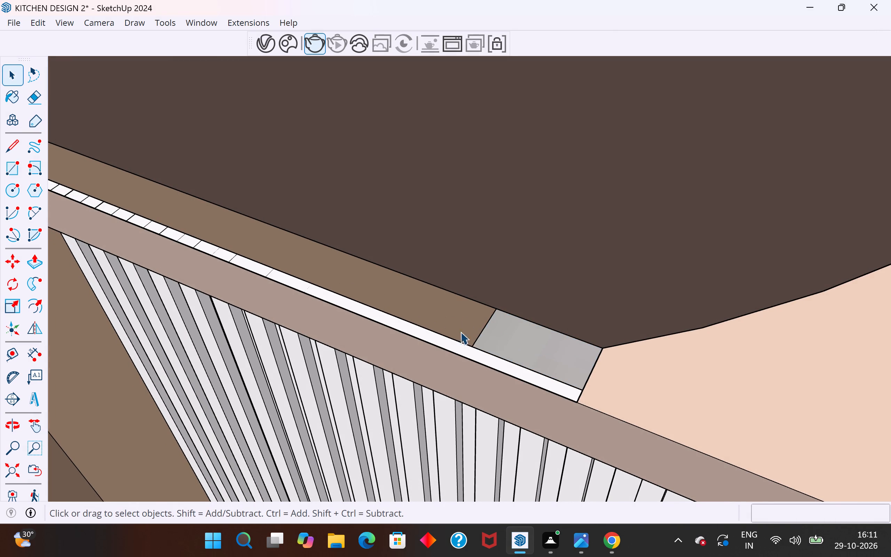
Draw a rectangle filling the whole countertop gap, from the shelf panel's wall-side corner to the main countertop's front corner.
scroll(583, 345, down, 5)
scroll(357, 282, up, 3)
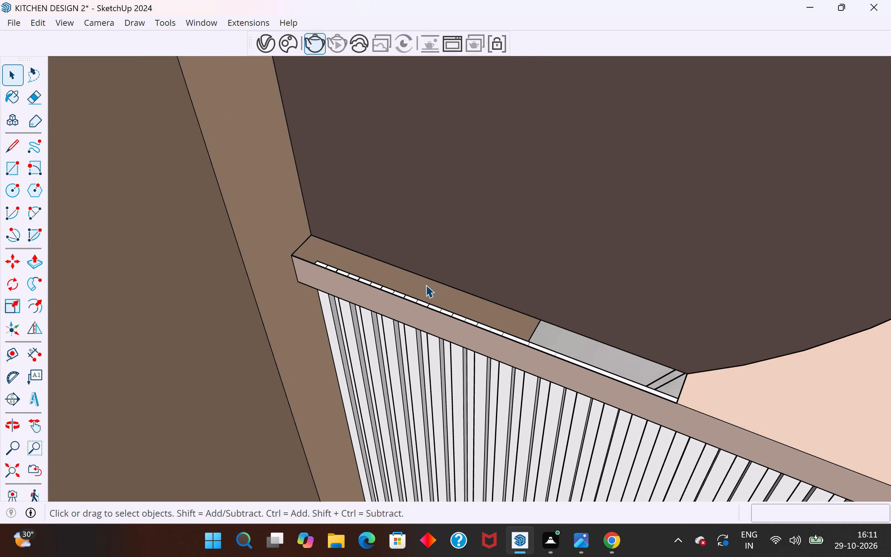
scroll(434, 283, up, 1)
middle_drag(431, 292, 242, 238)
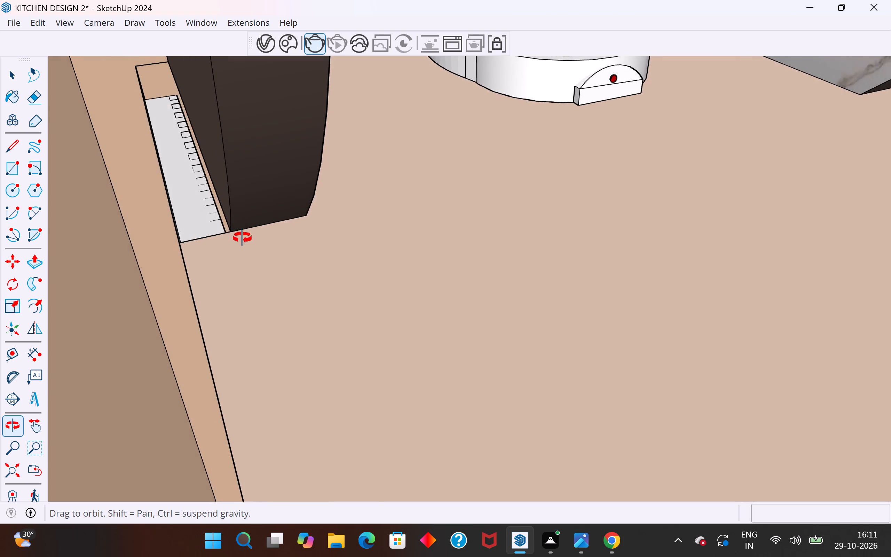
middle_drag(242, 238, 259, 256)
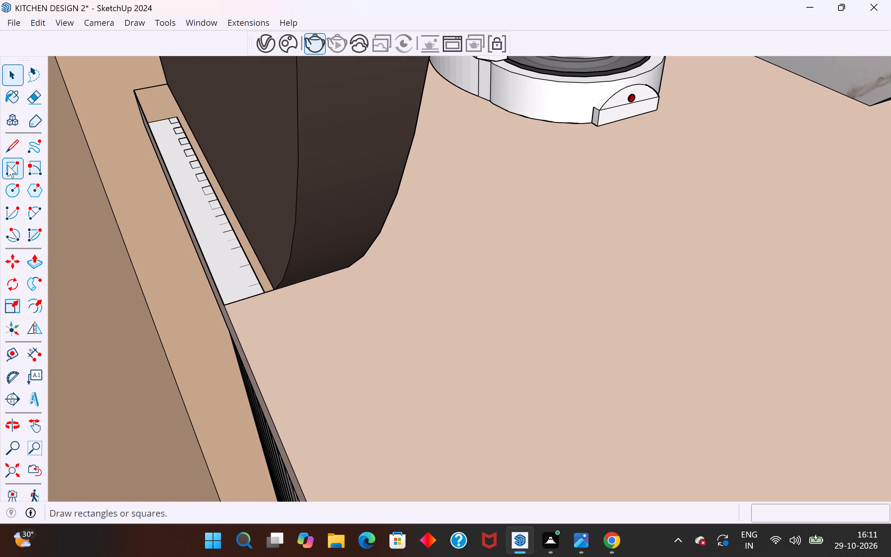
click(8, 164)
click(167, 83)
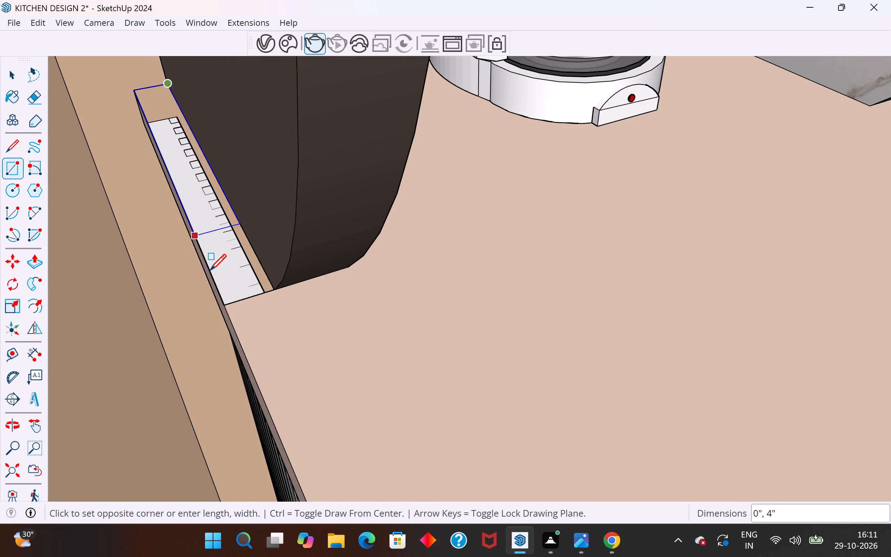
click(222, 306)
click(21, 74)
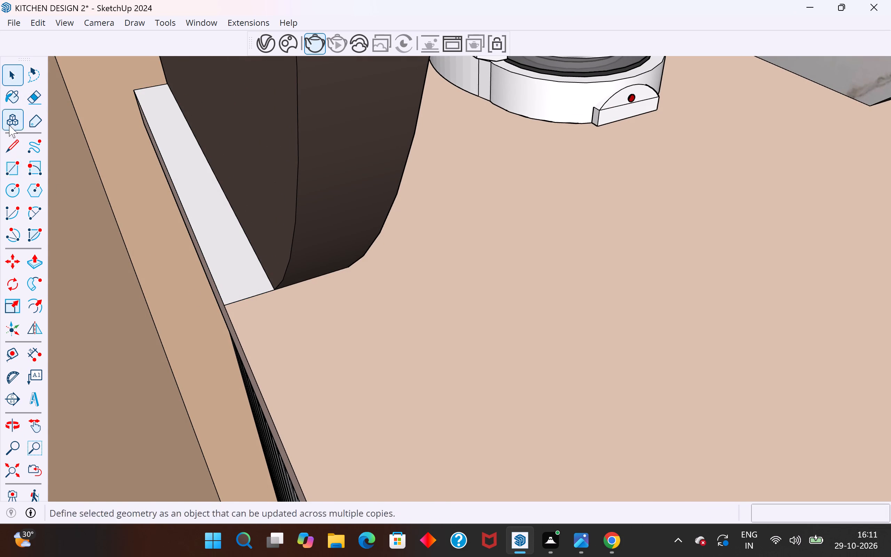
Erase the short seam edge between the new strip face and the main countertop.
click(33, 91)
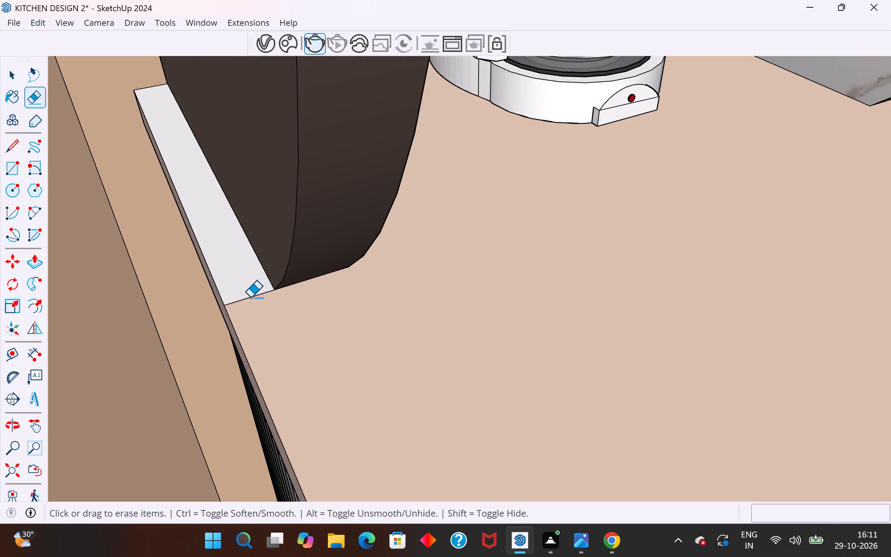
click(250, 297)
click(14, 75)
scroll(509, 291, down, 2)
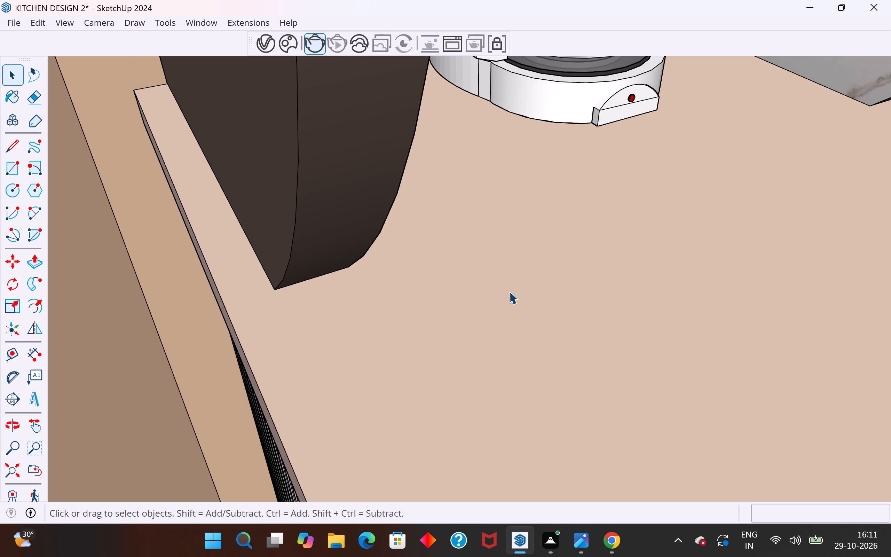
scroll(509, 291, down, 20)
scroll(509, 291, down, 10)
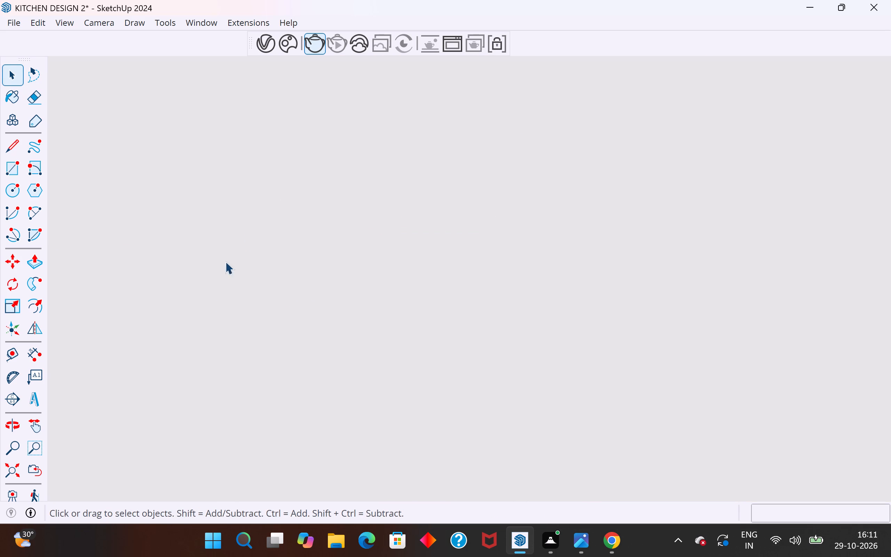
Bring the whole model back into view, select the brown plinth face beneath the refrigerator, and show the Default Tray.
scroll(208, 370, down, 3)
click(18, 460)
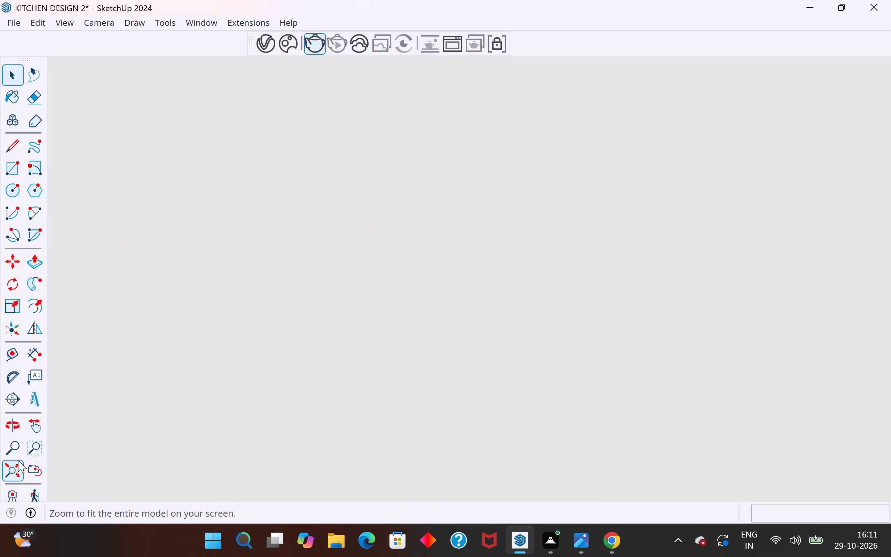
middle_drag(415, 410, 442, 307)
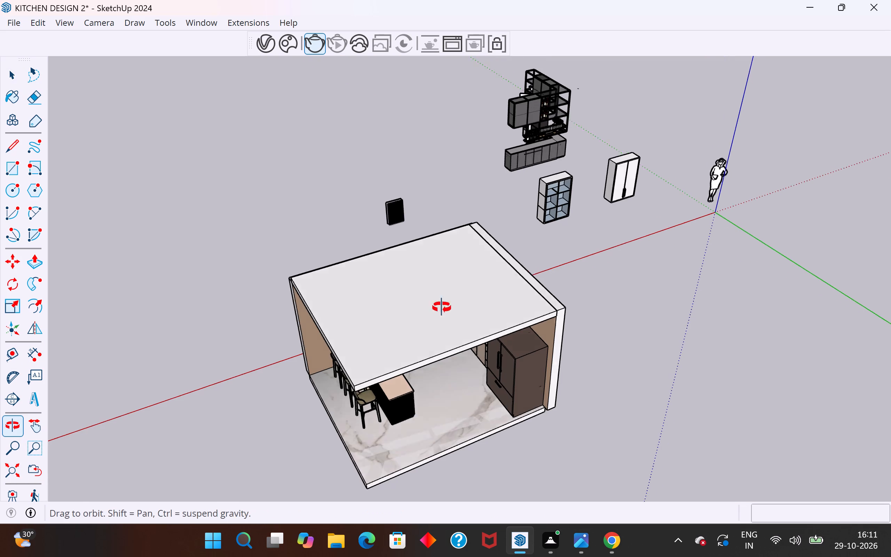
middle_drag(442, 307, 447, 264)
scroll(513, 312, up, 3)
scroll(487, 325, up, 1)
middle_drag(316, 369, 339, 341)
scroll(326, 332, up, 4)
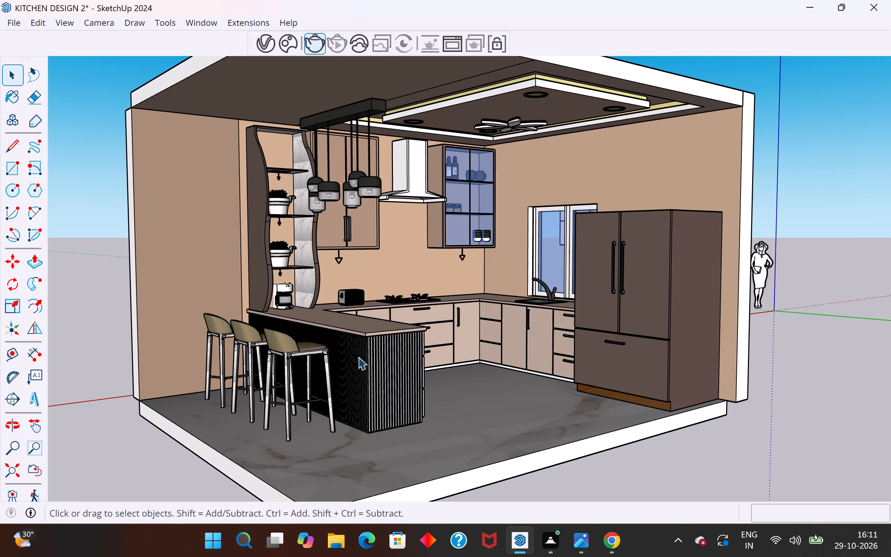
scroll(653, 414, up, 5)
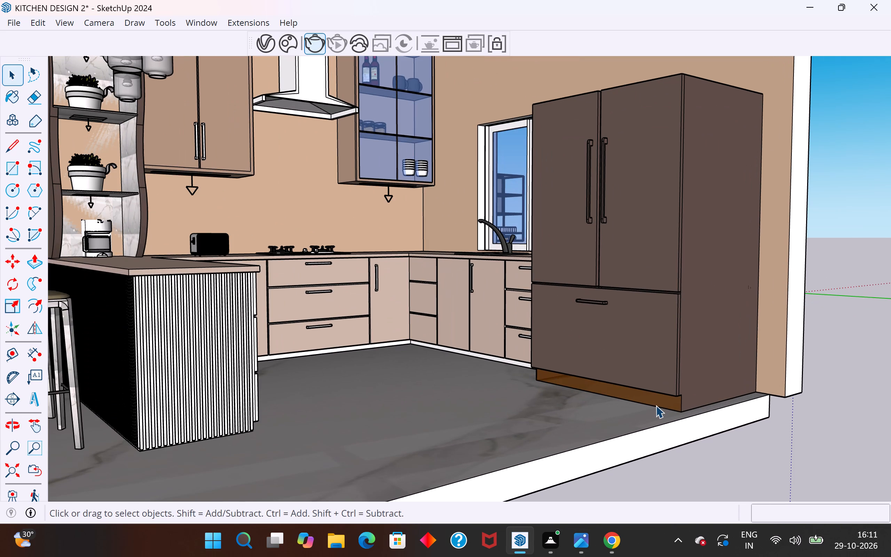
click(656, 402)
click(254, 23)
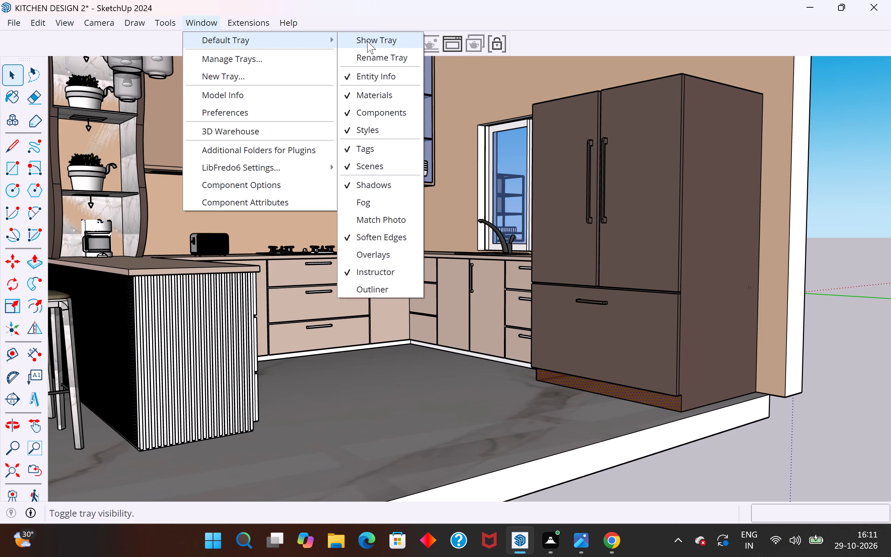
click(367, 41)
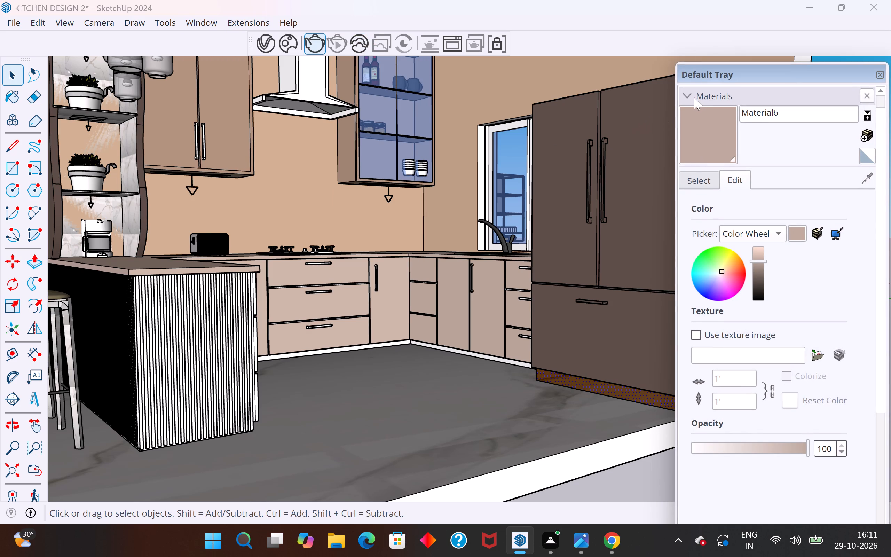
Look through the Materials, Components and Styles settings in the Default Tray.
click(693, 97)
click(711, 114)
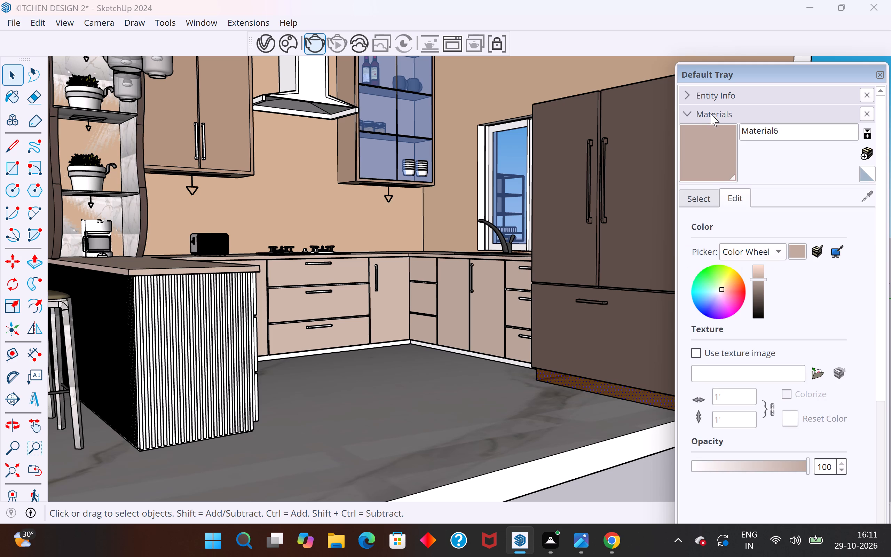
scroll(729, 265, up, 5)
scroll(766, 434, down, 3)
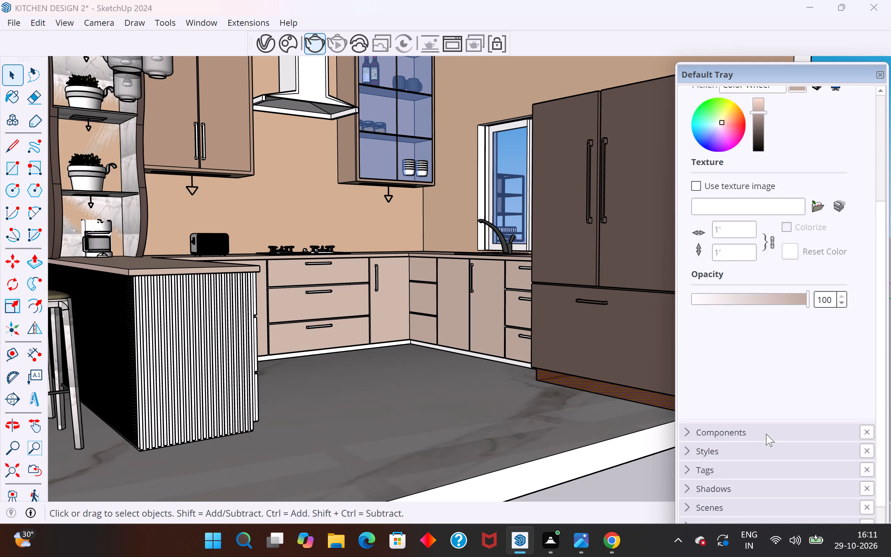
scroll(766, 434, down, 2)
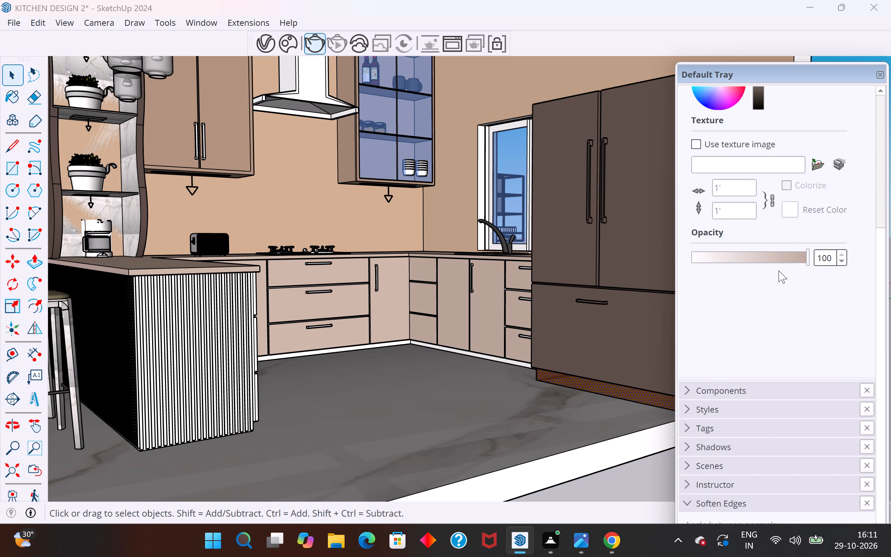
scroll(779, 270, up, 7)
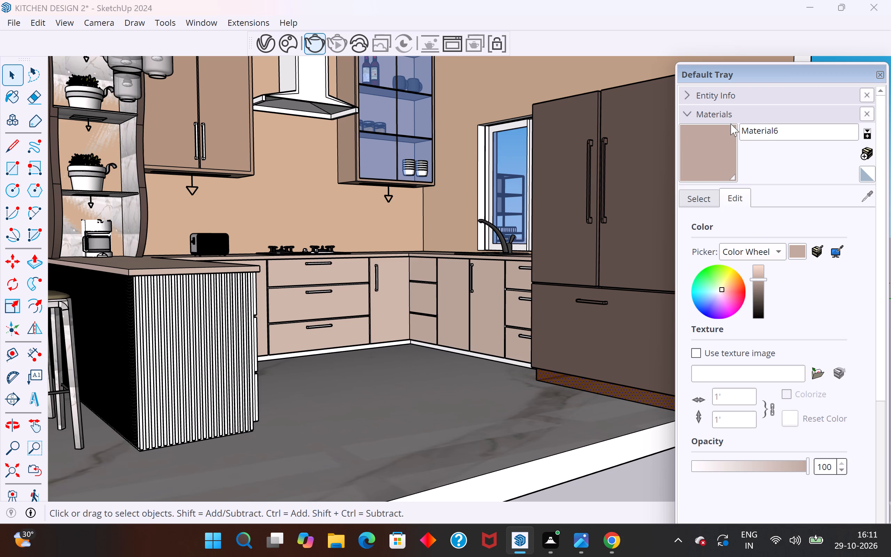
scroll(757, 381, down, 8)
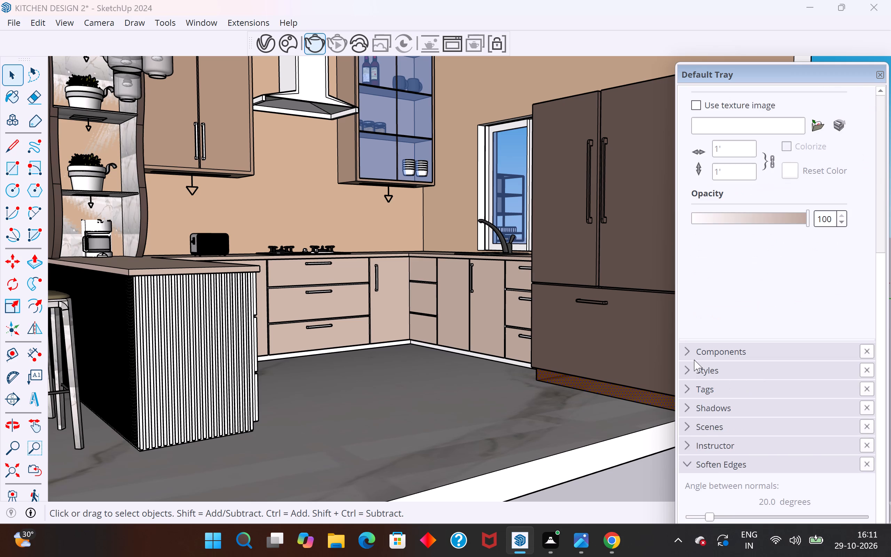
click(689, 354)
scroll(703, 426, down, 3)
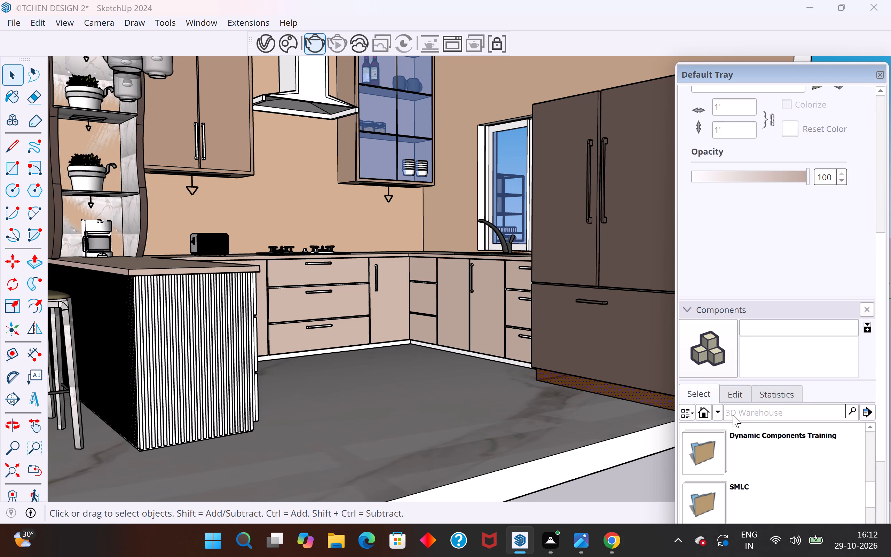
click(774, 393)
click(728, 391)
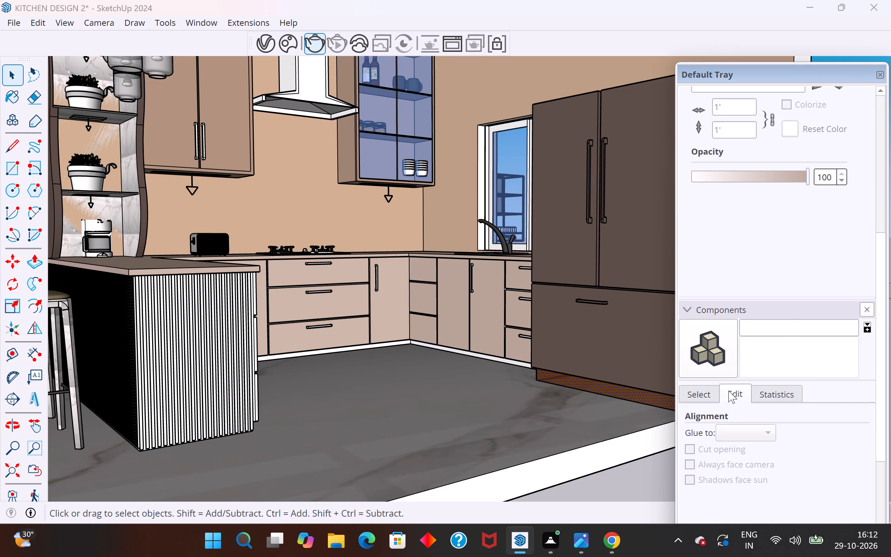
scroll(728, 391, down, 5)
click(685, 367)
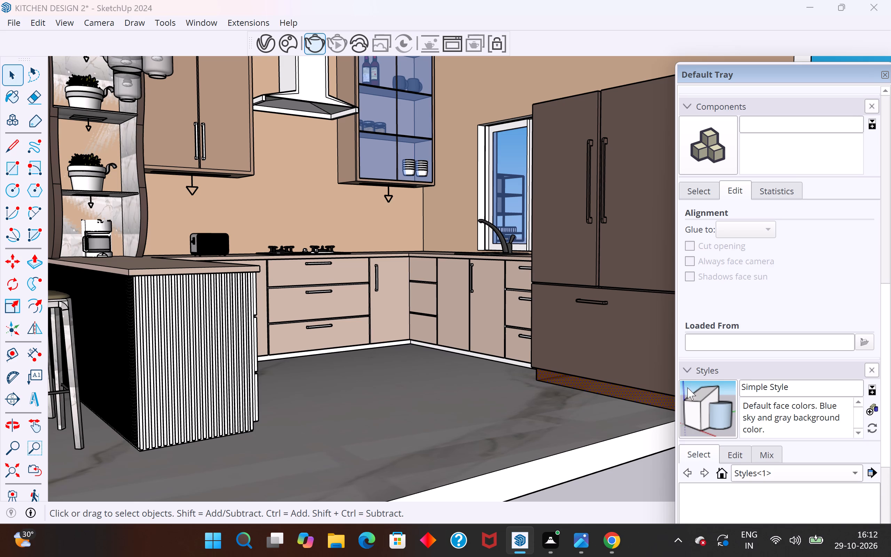
scroll(691, 401, down, 6)
click(739, 371)
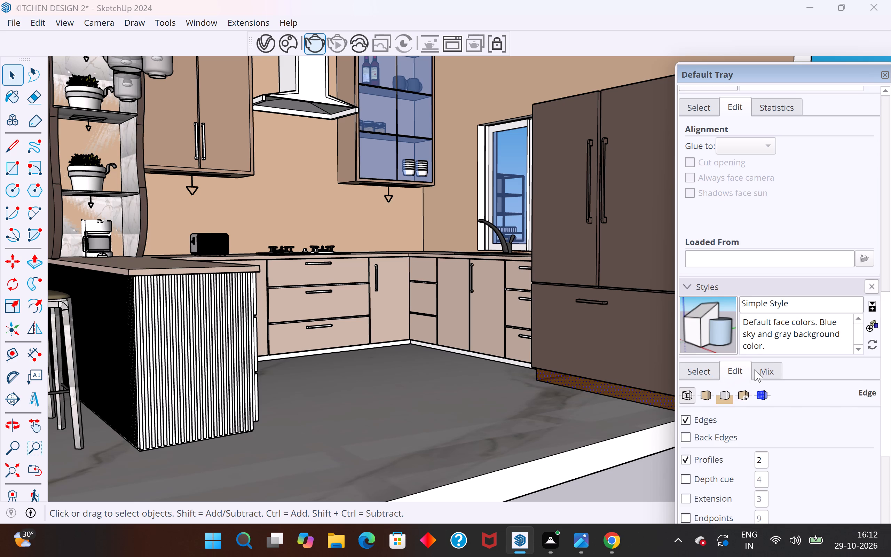
click(771, 365)
scroll(753, 440, down, 5)
scroll(752, 440, up, 7)
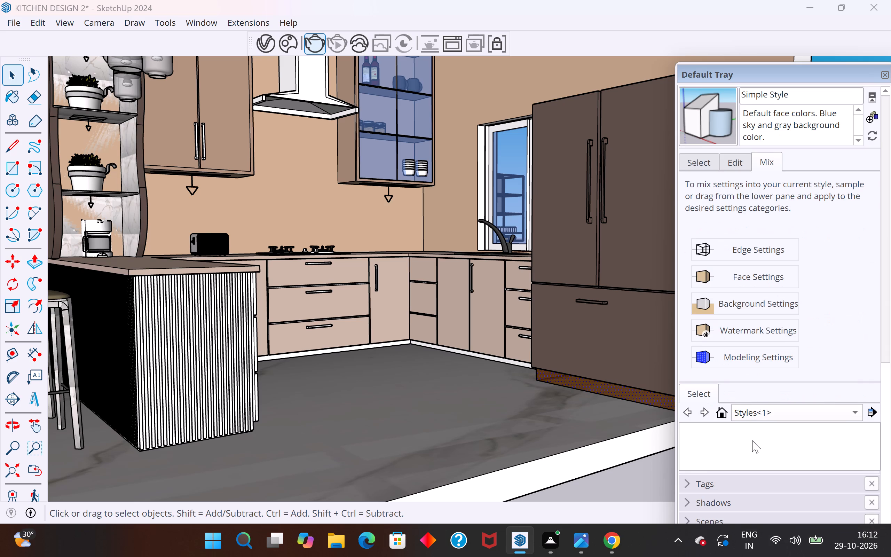
scroll(752, 440, up, 20)
scroll(752, 440, up, 6)
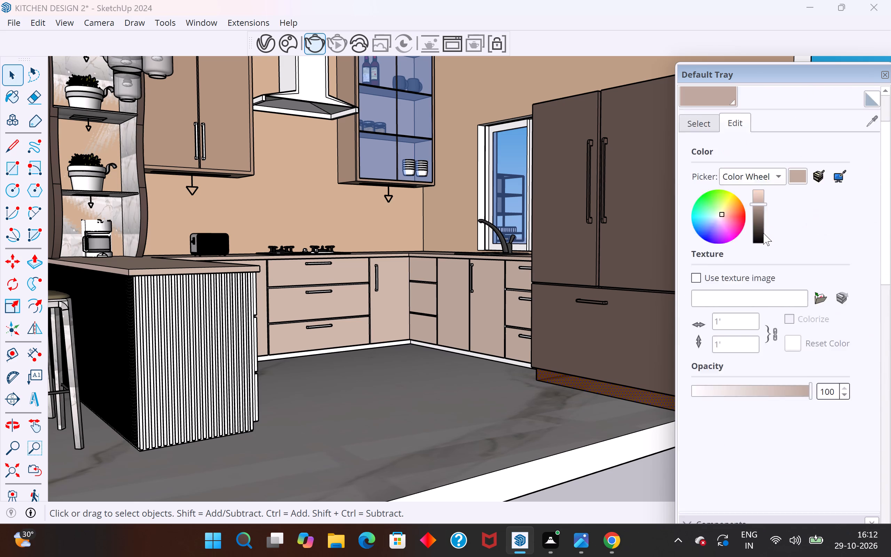
scroll(763, 233, up, 2)
Try to paint the refrigerator's brown plinth with the Aluminum material from the Metal collection.
click(693, 202)
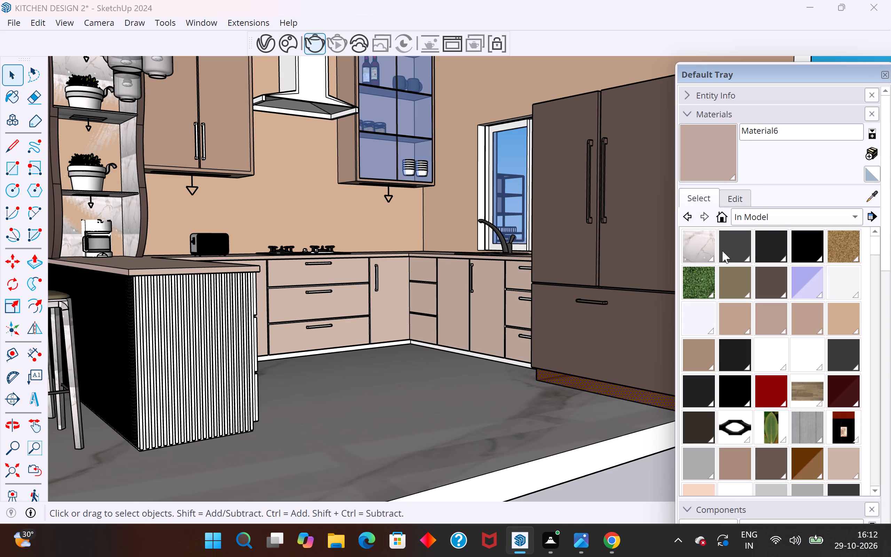
click(851, 218)
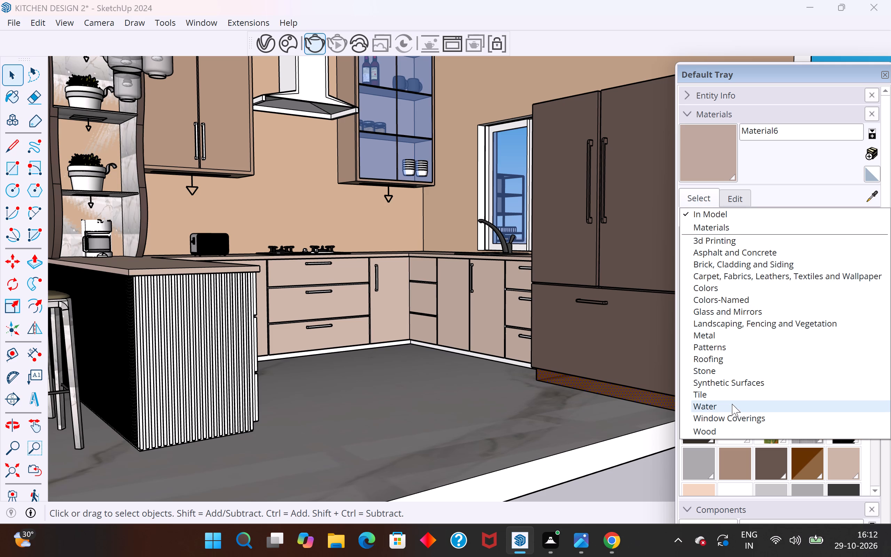
click(732, 336)
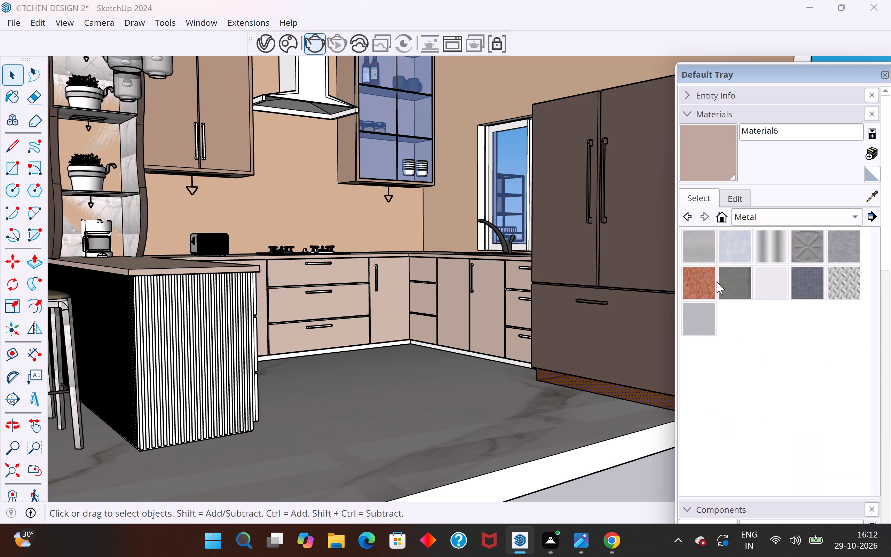
click(693, 246)
scroll(644, 417, up, 8)
click(647, 398)
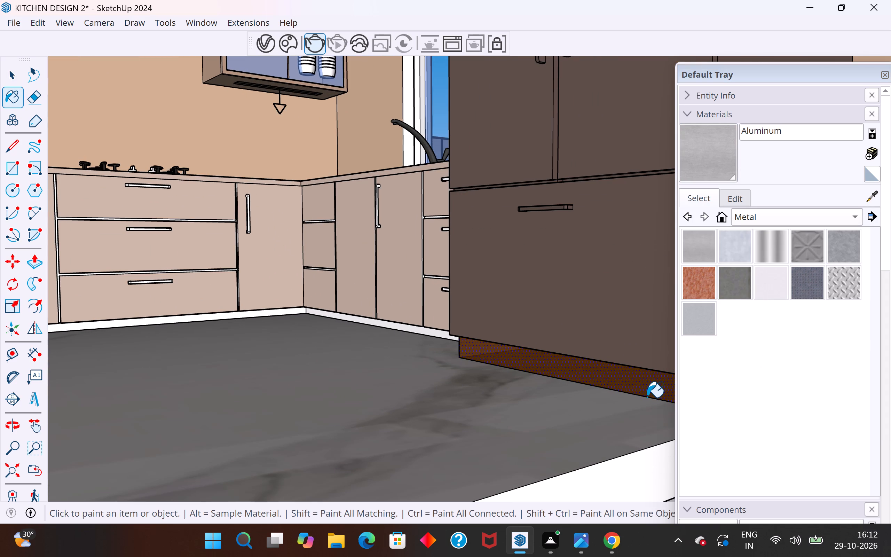
scroll(647, 397, up, 3)
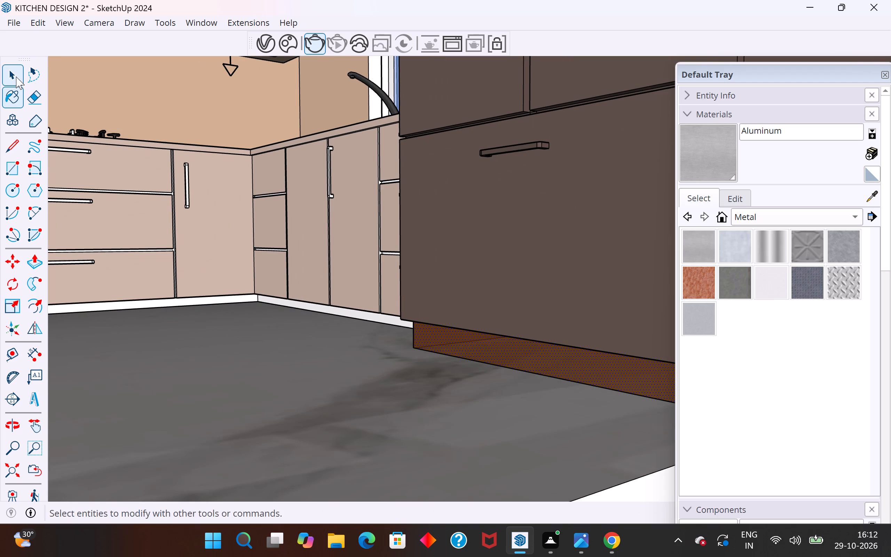
Select the plinth's front face beneath the refrigerator, paint it with the Aluminum material, and close the Default Tray.
click(16, 77)
click(543, 361)
double_click(543, 361)
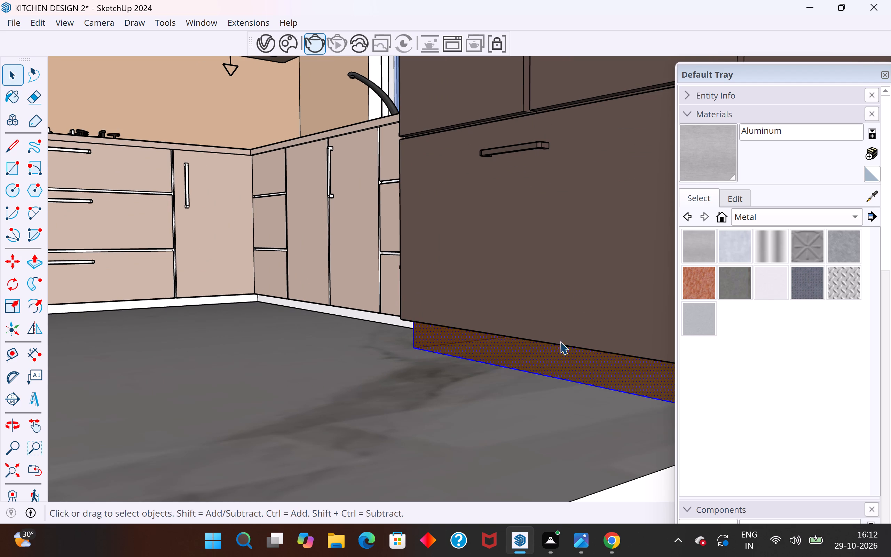
double_click(615, 365)
double_click(629, 375)
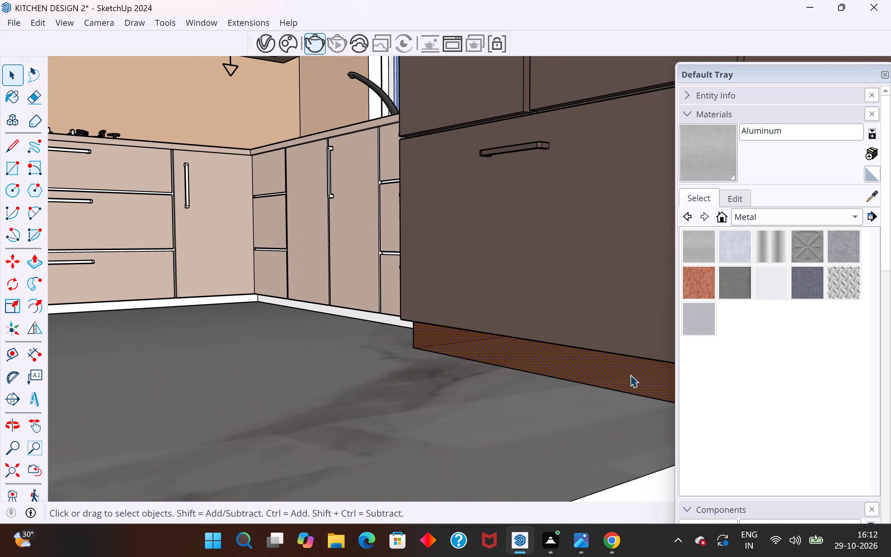
click(703, 249)
click(624, 378)
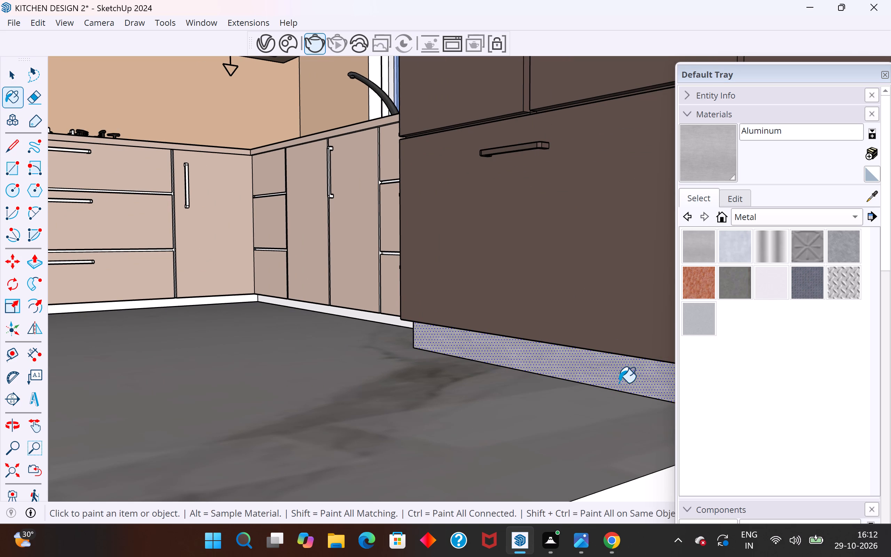
click(6, 74)
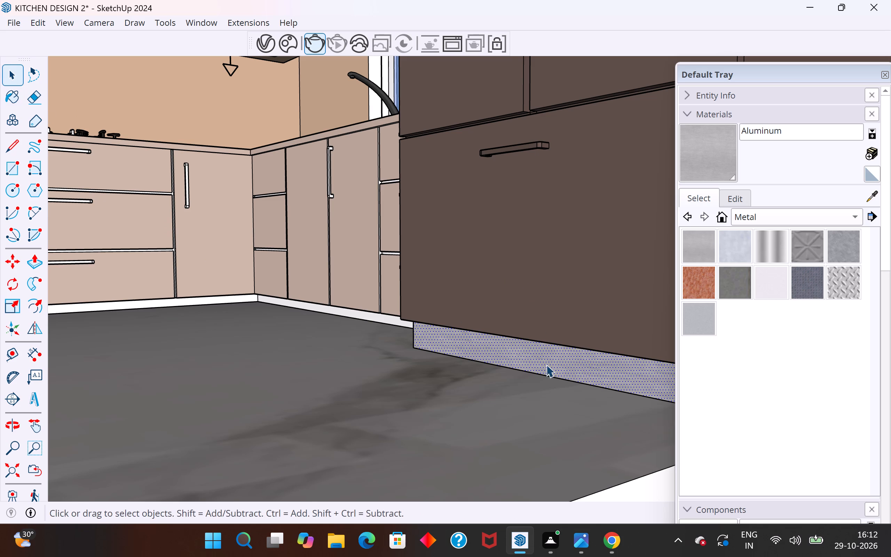
scroll(546, 363, down, 14)
click(588, 493)
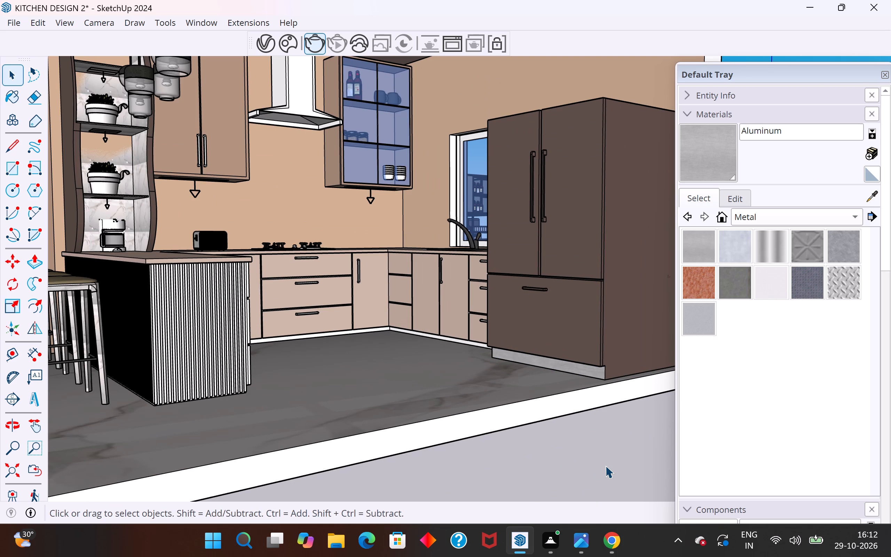
click(881, 71)
Examine the kitchen interior up close around the island and from outside the open corner of the room.
scroll(636, 447, down, 7)
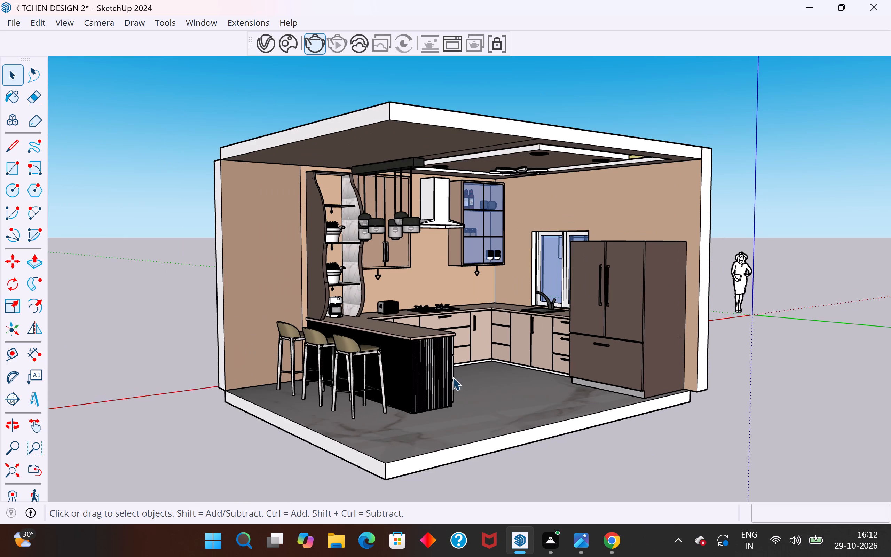
scroll(374, 337, up, 3)
middle_drag(406, 334, 431, 328)
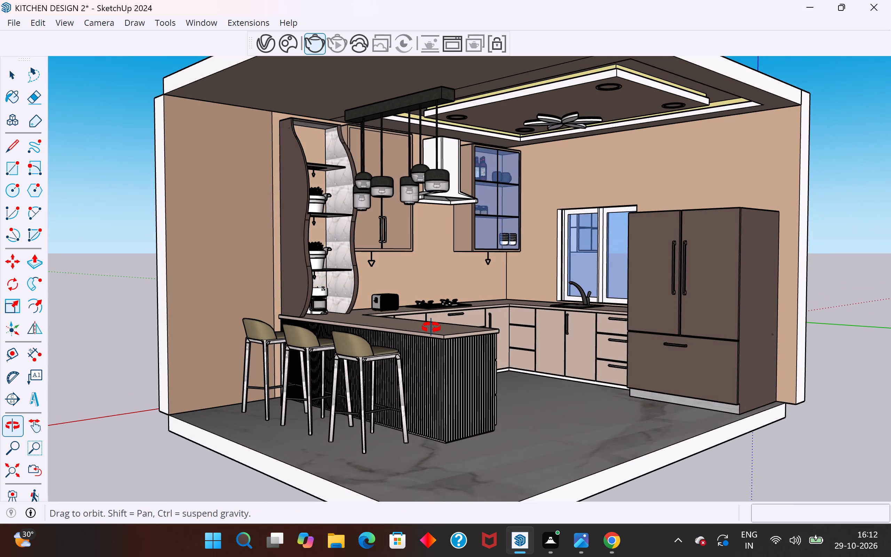
middle_drag(431, 328, 431, 324)
scroll(431, 324, up, 2)
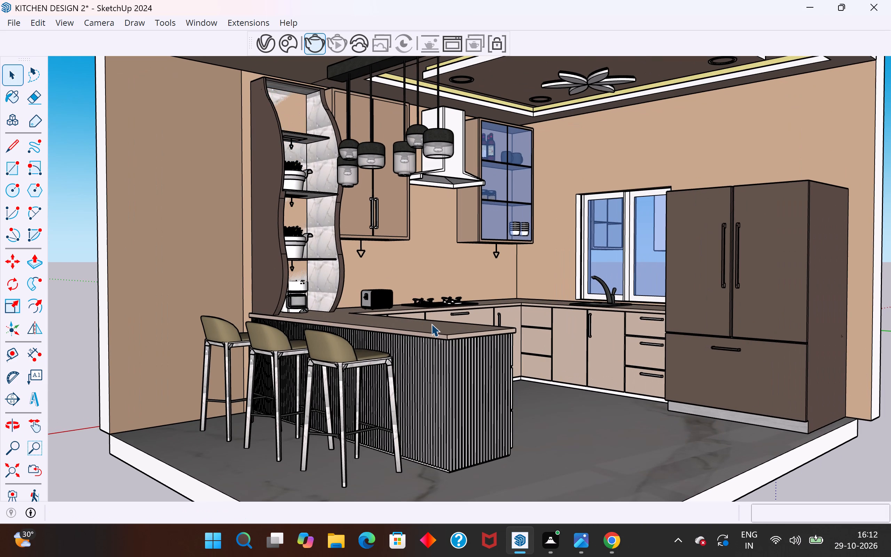
scroll(431, 324, up, 2)
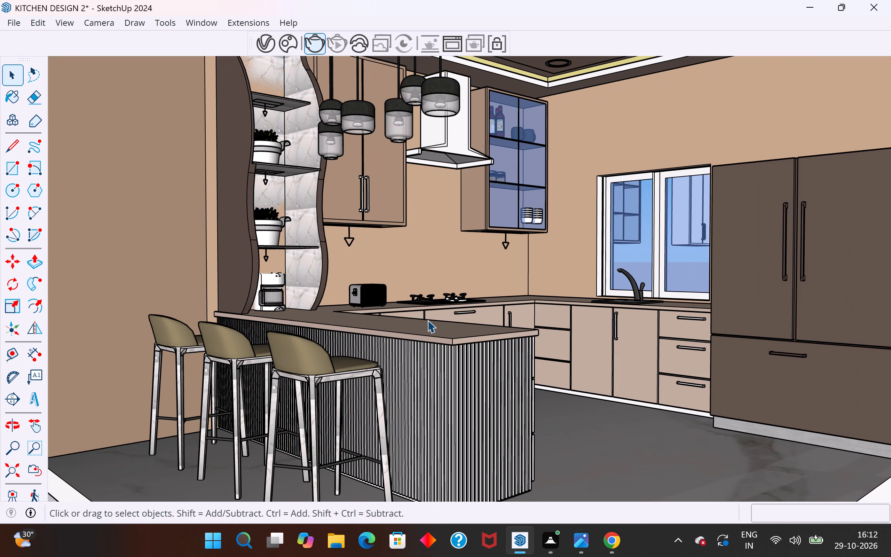
middle_click(427, 320)
scroll(420, 378, down, 1)
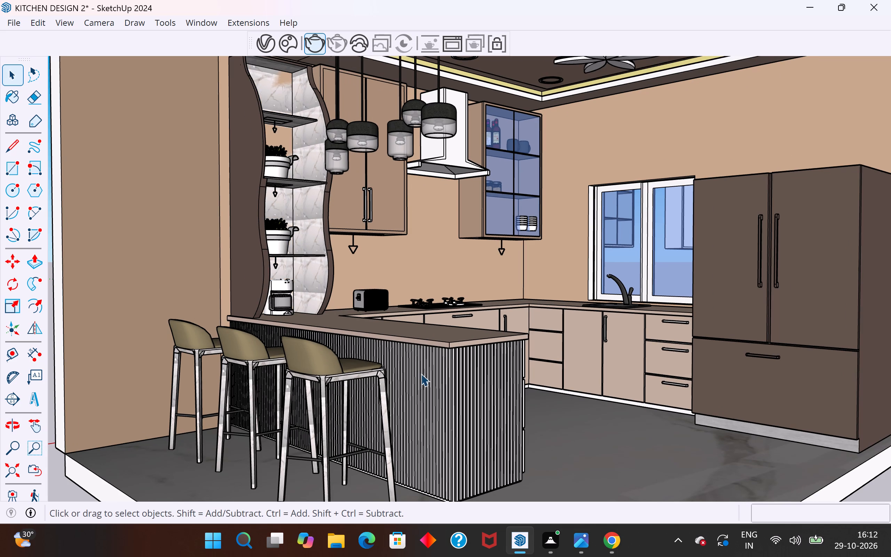
scroll(414, 389, down, 3)
middle_click(455, 318)
scroll(445, 380, down, 1)
middle_drag(462, 320, 471, 299)
scroll(509, 385, down, 4)
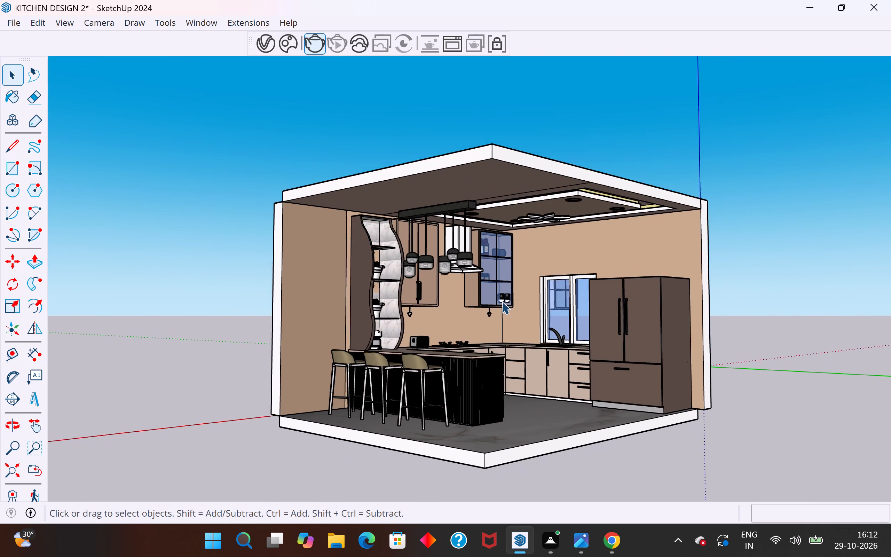
Examine the kitchen through its open corner at close and wide range, from the island and stools to the refrigerator.
scroll(502, 294, up, 4)
scroll(498, 280, down, 1)
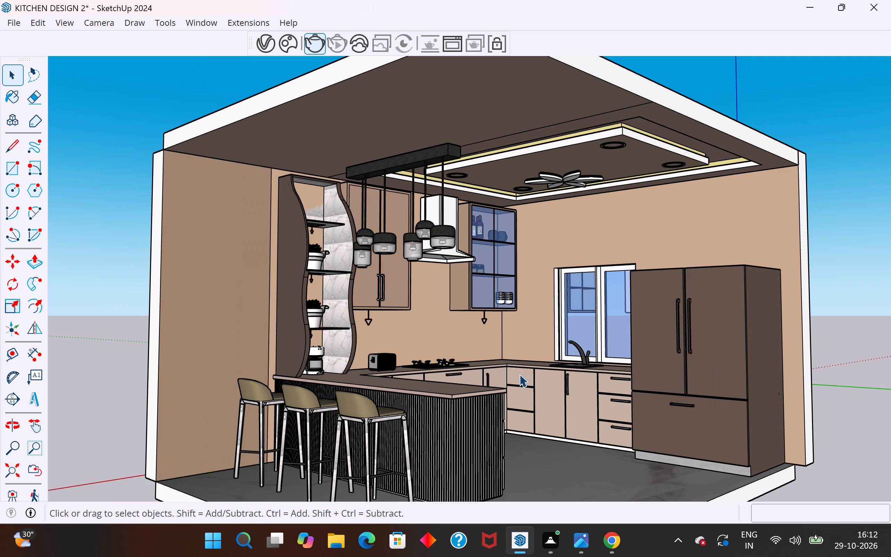
scroll(540, 313, down, 3)
scroll(544, 367, up, 4)
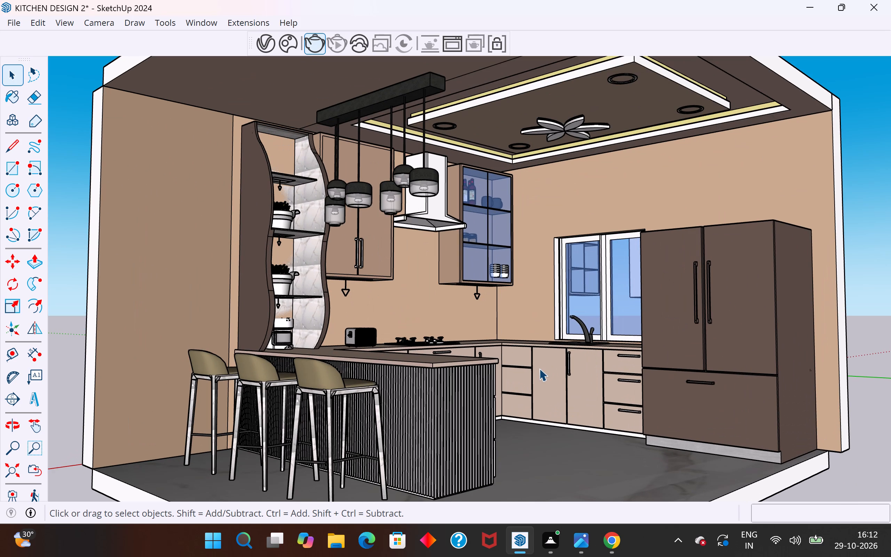
scroll(539, 368, up, 2)
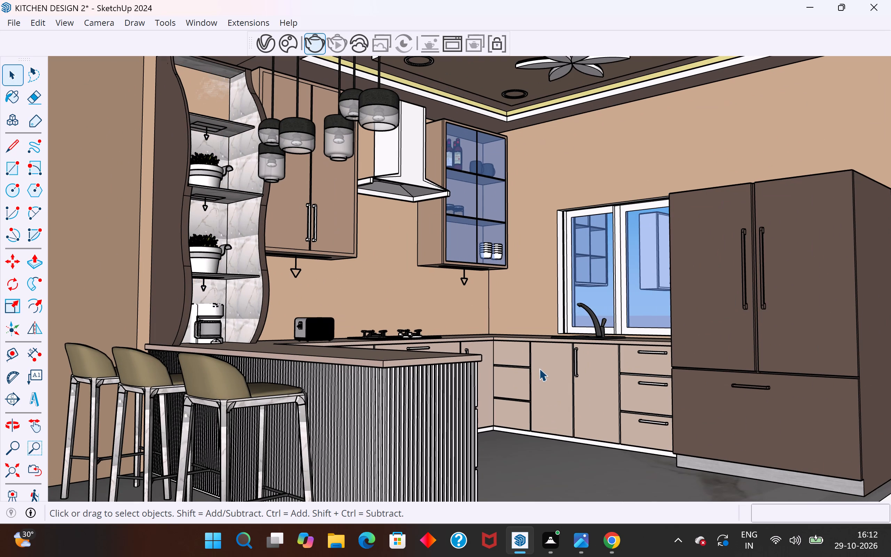
scroll(539, 368, down, 1)
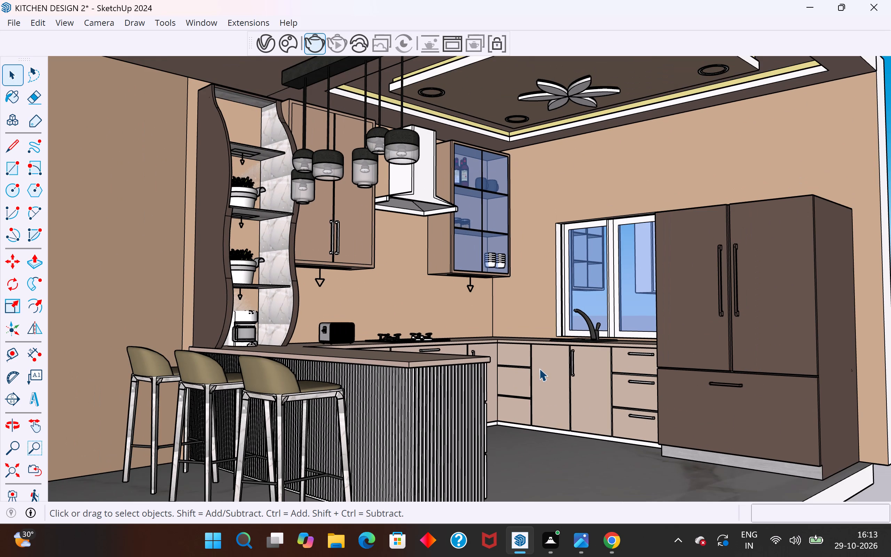
scroll(539, 368, up, 1)
scroll(576, 283, down, 1)
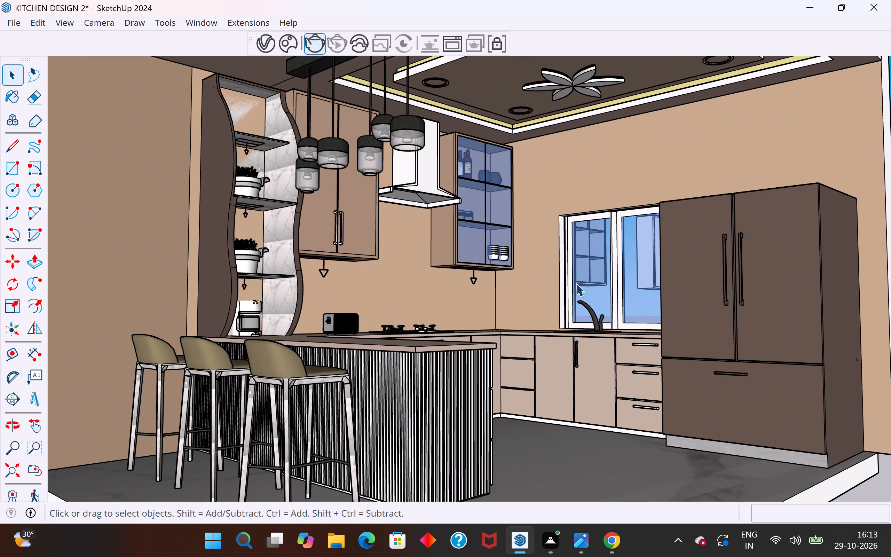
scroll(576, 284, down, 1)
scroll(576, 285, up, 1)
scroll(569, 307, down, 2)
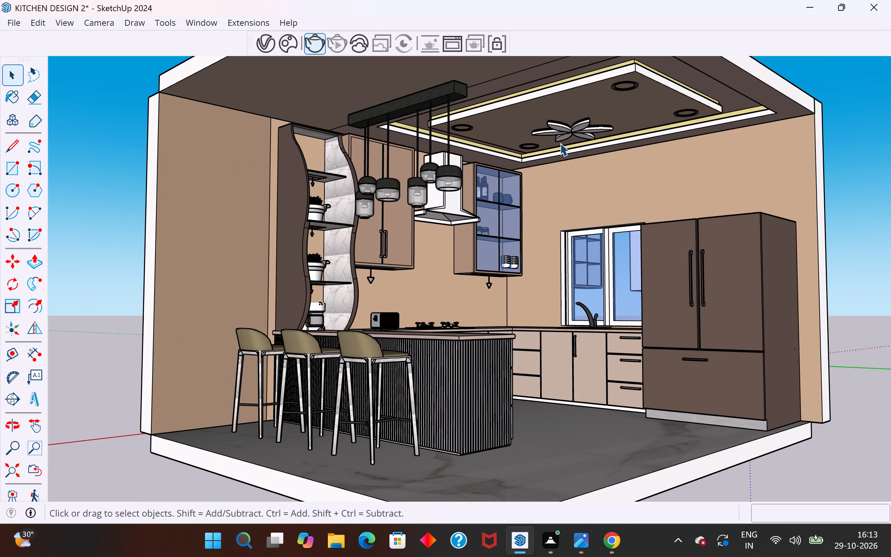
scroll(555, 281, down, 3)
scroll(549, 171, up, 4)
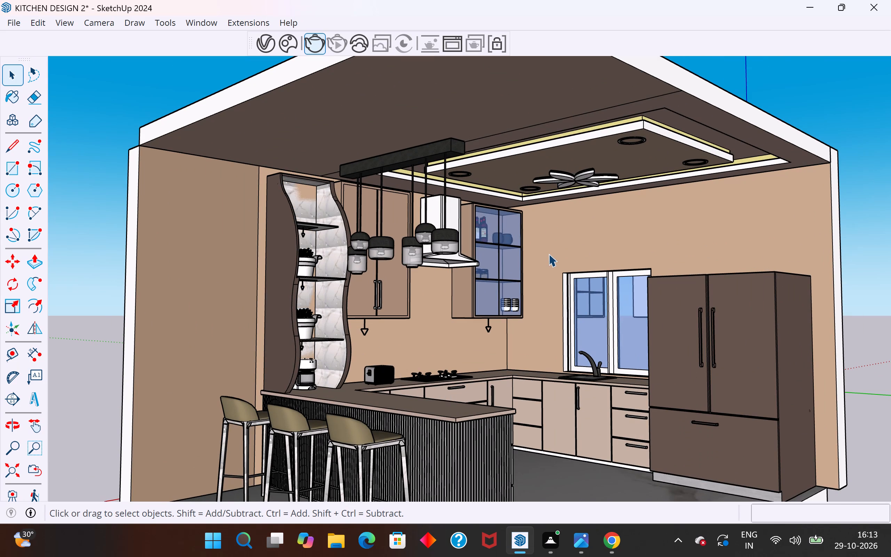
scroll(571, 240, down, 1)
scroll(561, 330, up, 1)
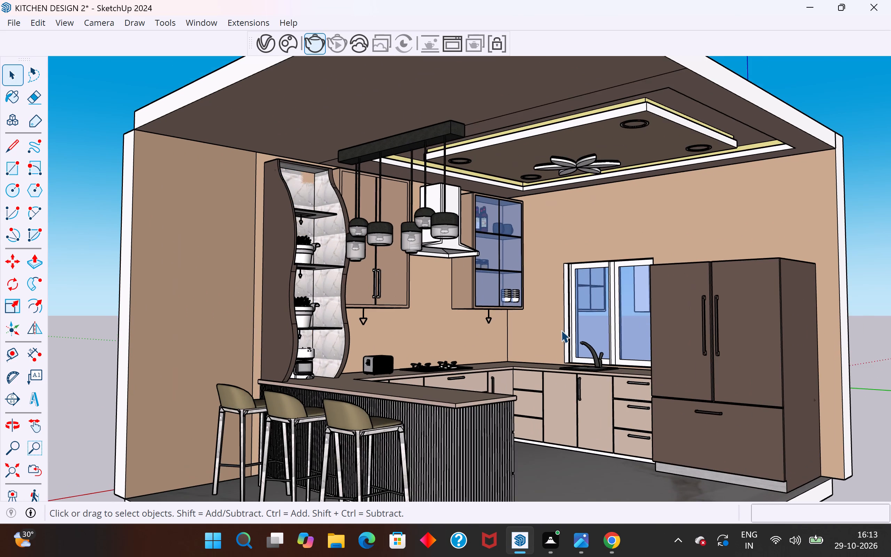
scroll(561, 330, up, 2)
scroll(561, 330, down, 1)
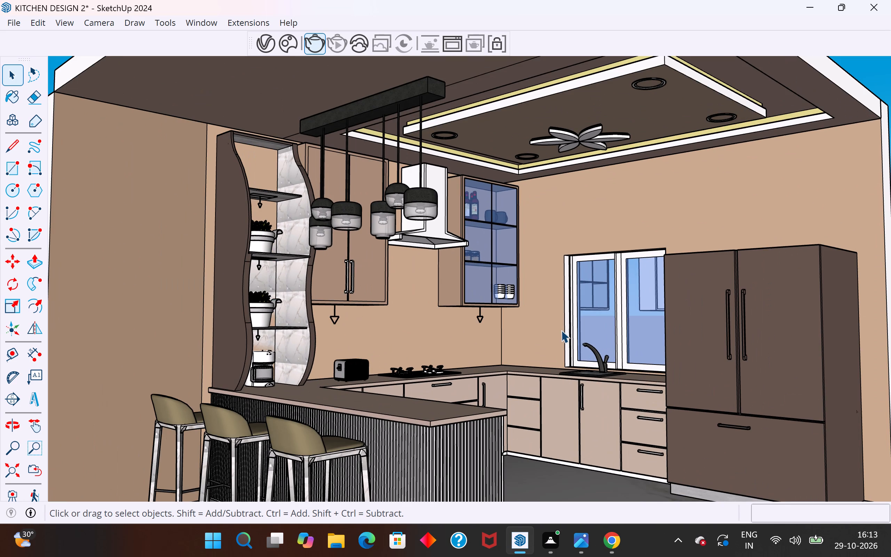
scroll(692, 307, down, 1)
scroll(710, 239, down, 2)
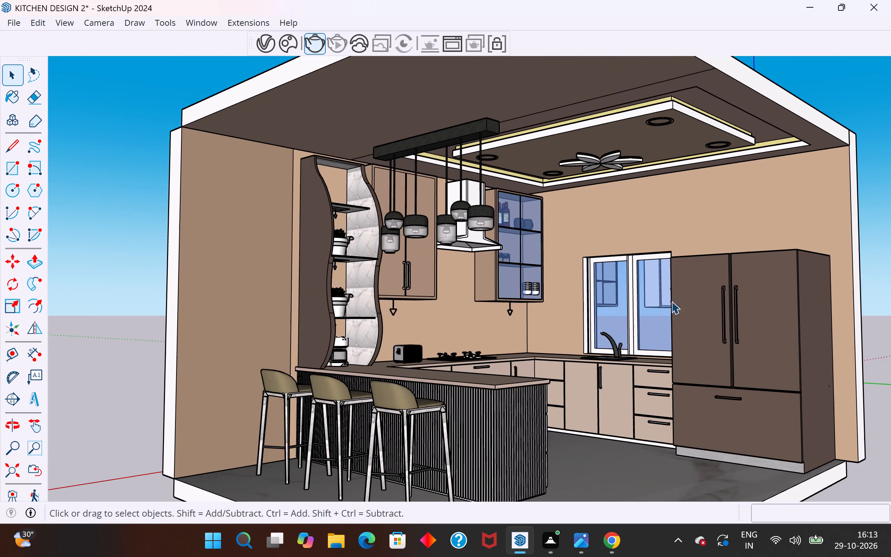
scroll(665, 201, down, 1)
scroll(626, 386, up, 2)
scroll(617, 396, down, 1)
scroll(681, 141, up, 1)
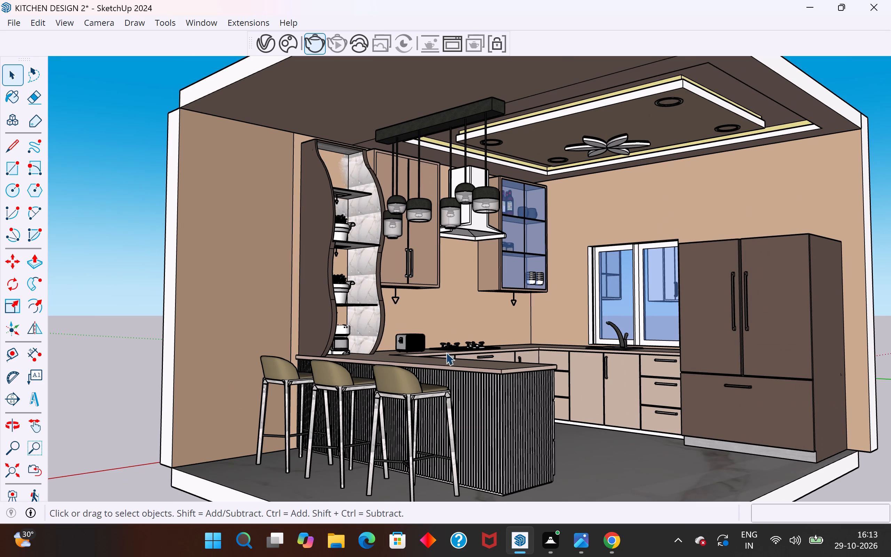
scroll(437, 358, down, 3)
Start a V-Ray render of the kitchen with the stools, island and refrigerator in frame, and move the Asset Editor clear of the rendered image.
middle_drag(720, 344, 725, 332)
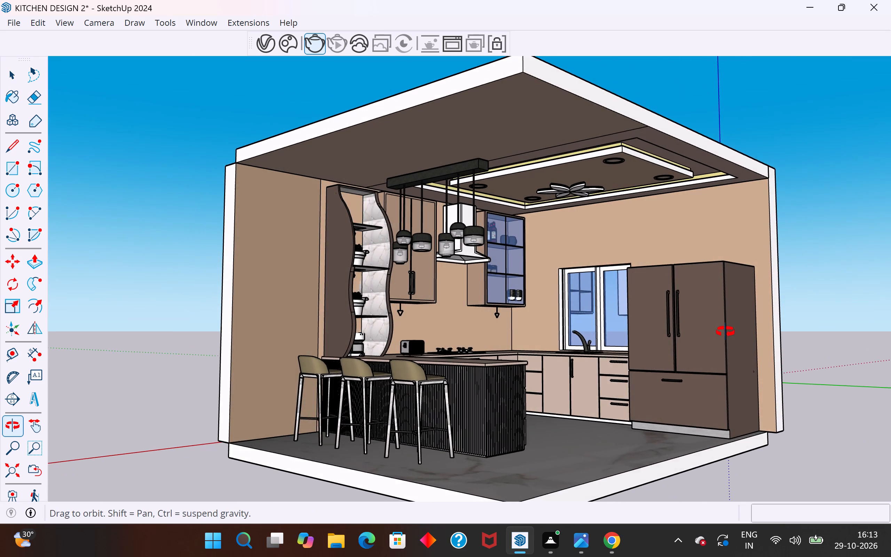
middle_drag(725, 332, 723, 328)
scroll(723, 328, up, 2)
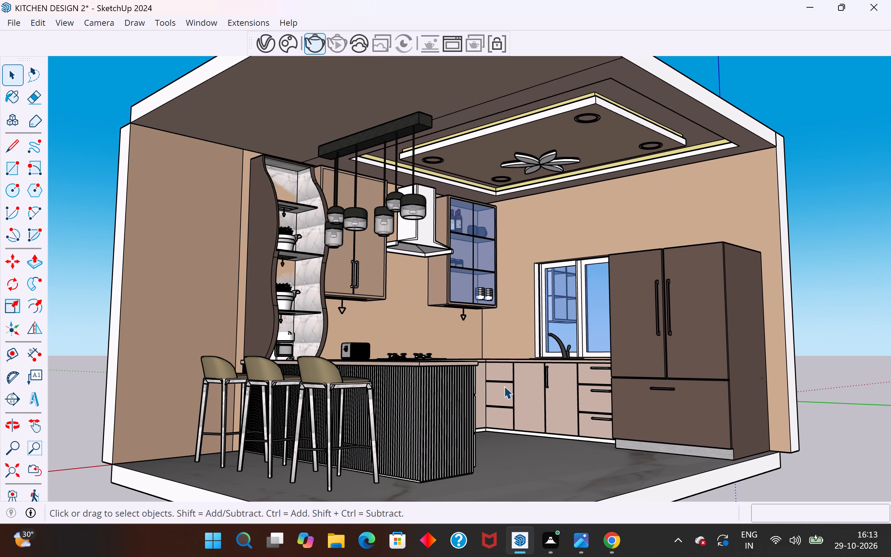
scroll(217, 392, up, 1)
scroll(564, 386, up, 1)
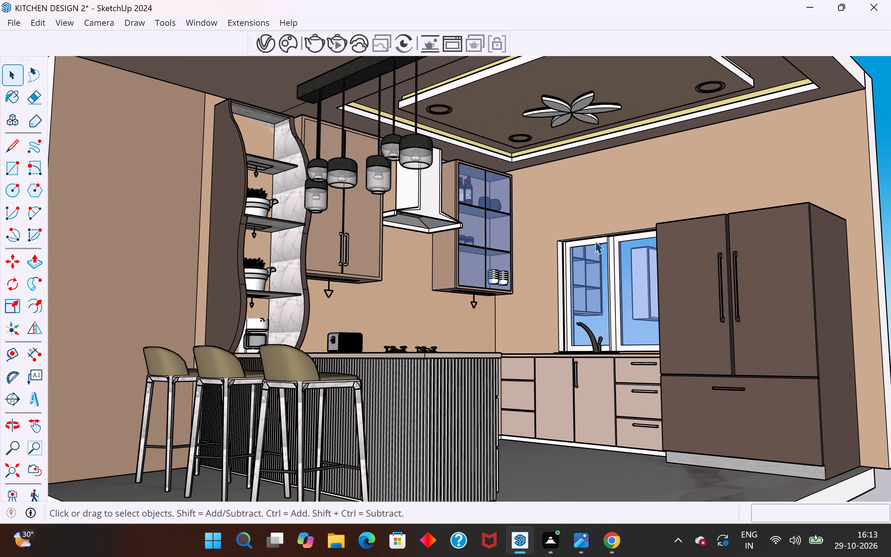
scroll(431, 346, up, 1)
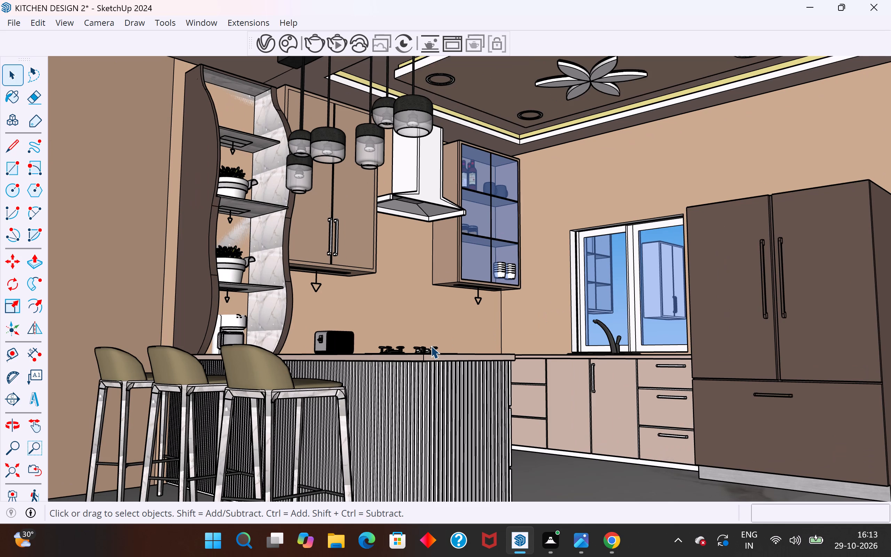
scroll(431, 346, down, 1)
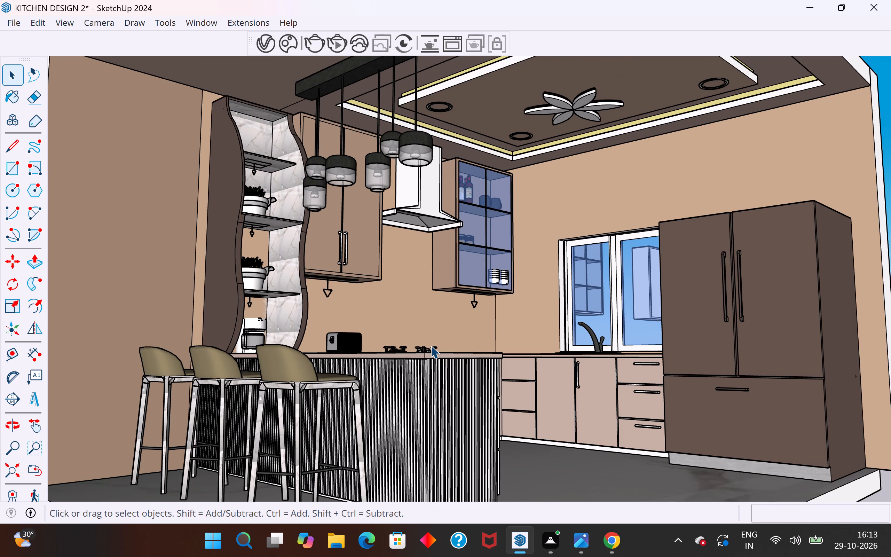
scroll(431, 346, up, 1)
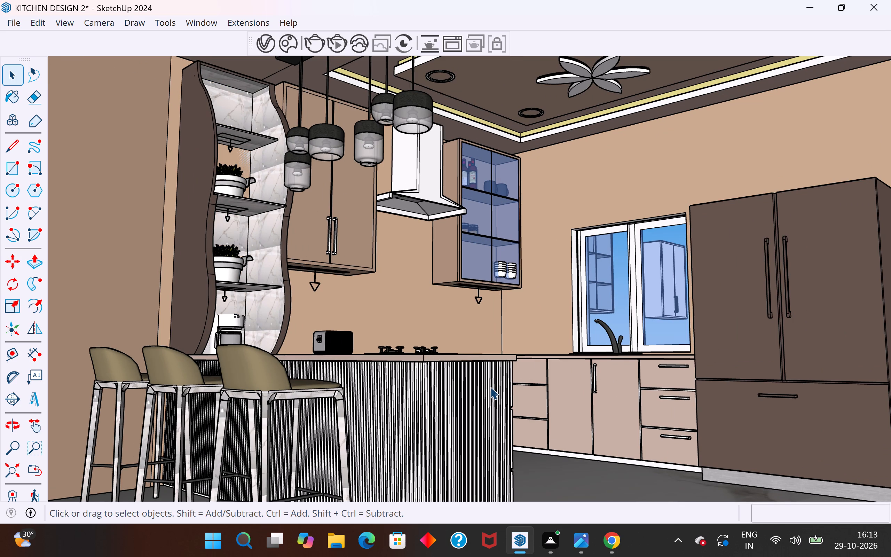
scroll(490, 387, down, 1)
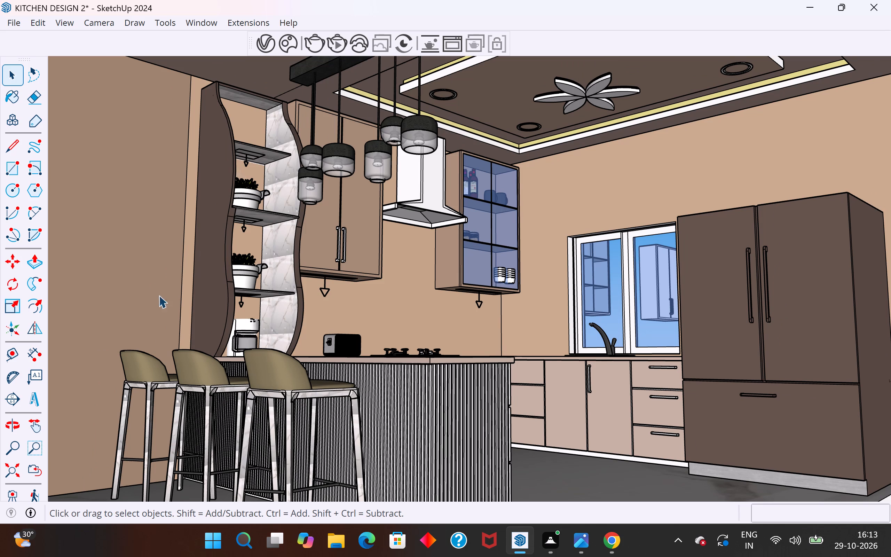
click(269, 43)
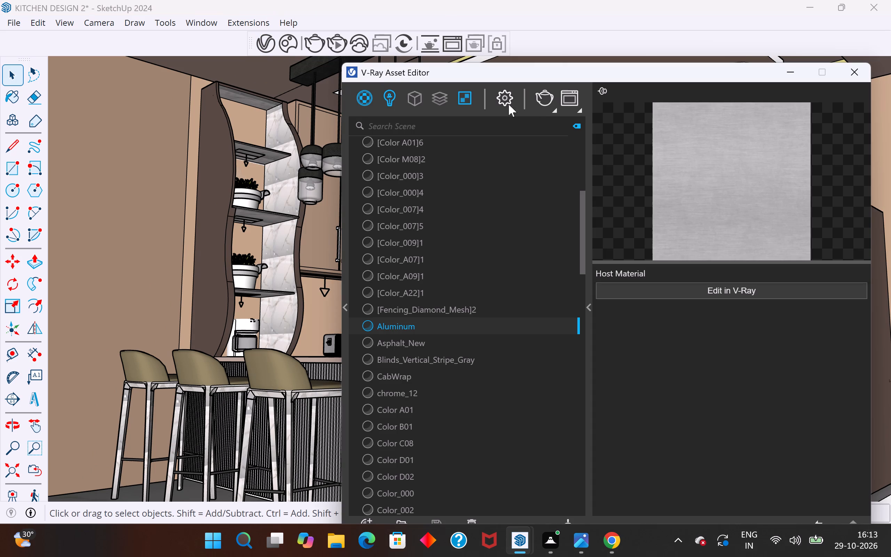
click(543, 99)
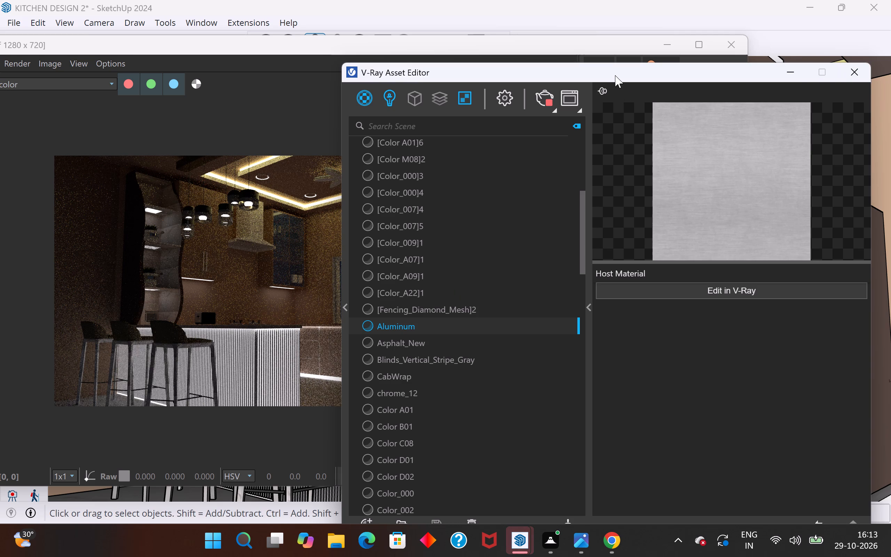
drag(615, 74, 890, 430)
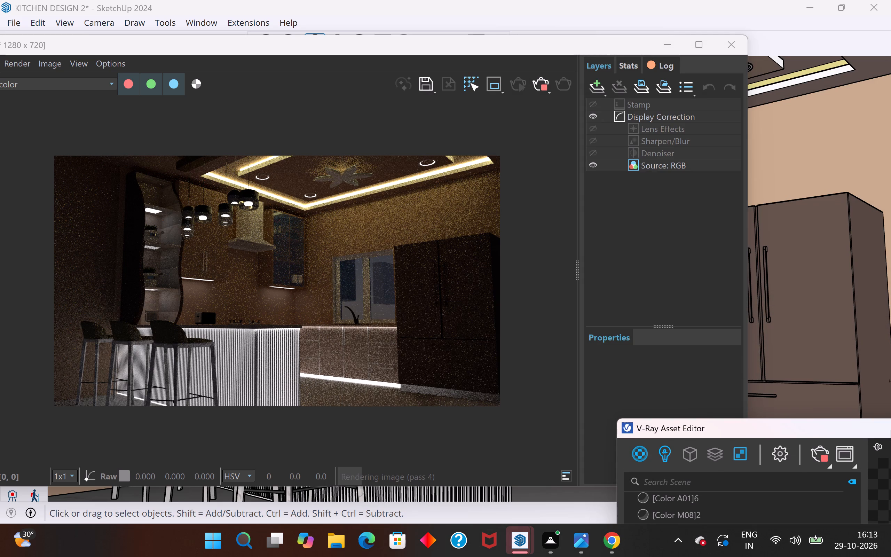
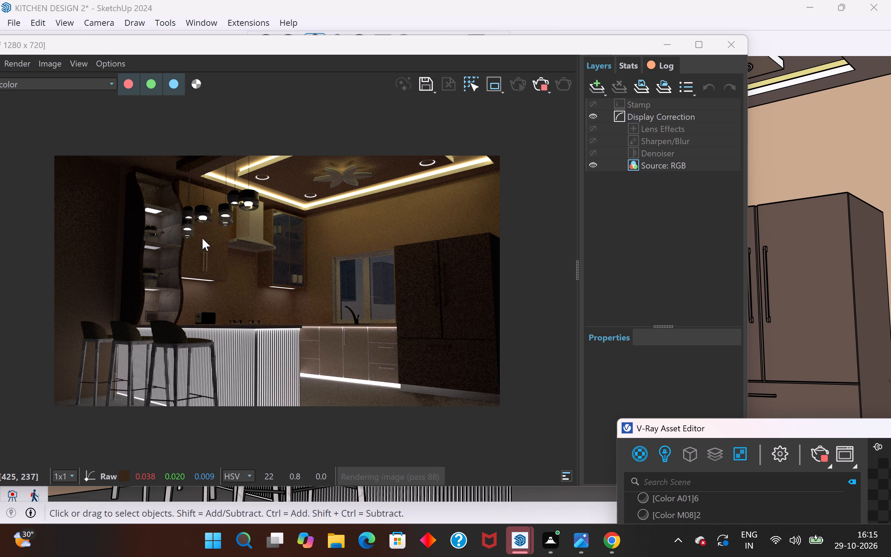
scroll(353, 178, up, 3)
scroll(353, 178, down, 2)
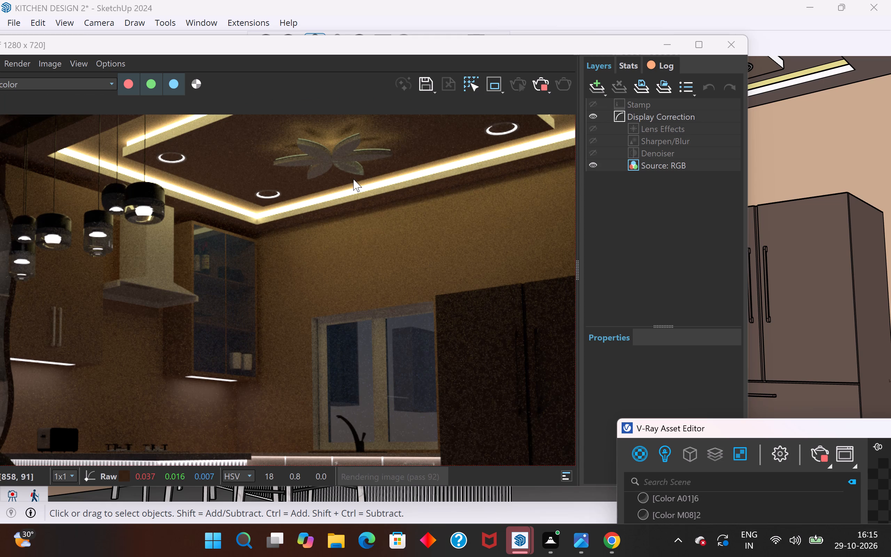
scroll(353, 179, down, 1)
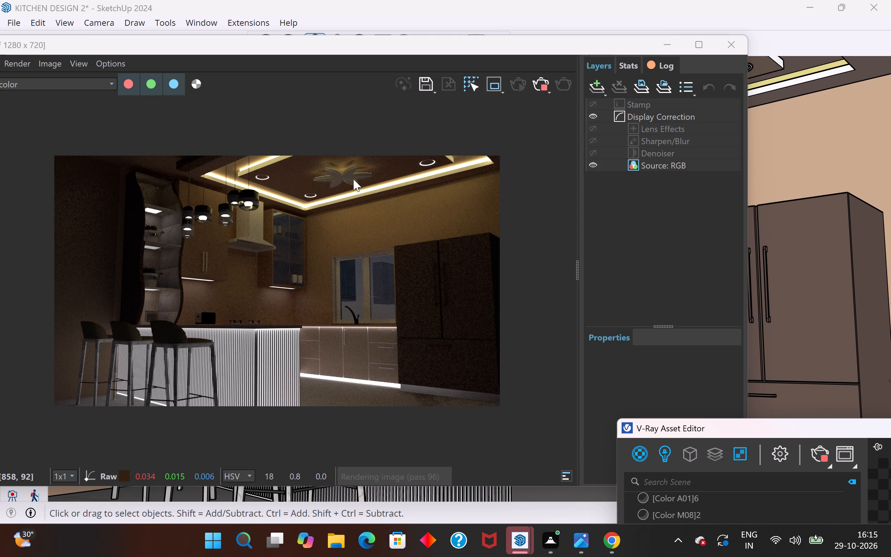
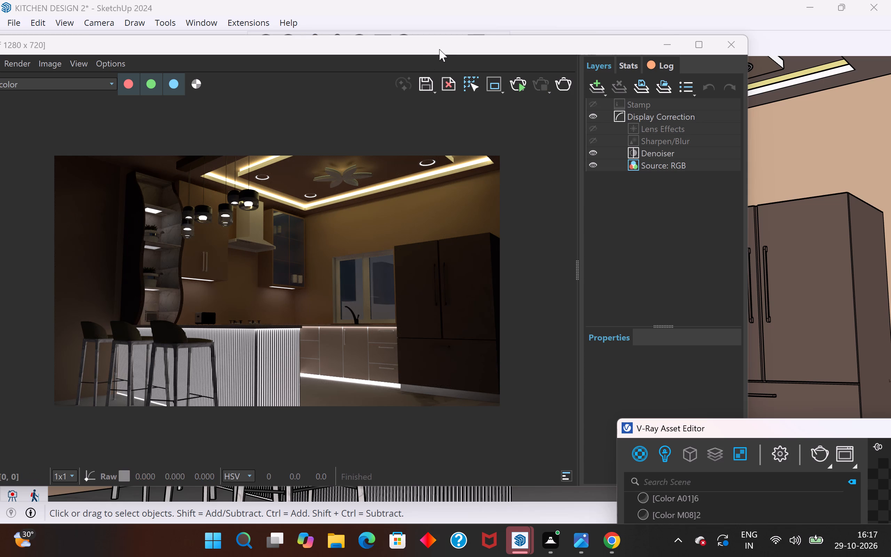
Save the finished kitchen render as a PNG named "kitchen 2 pdf" in the sketchup file folder on drive D.
drag(494, 41, 671, 47)
scroll(584, 332, up, 1)
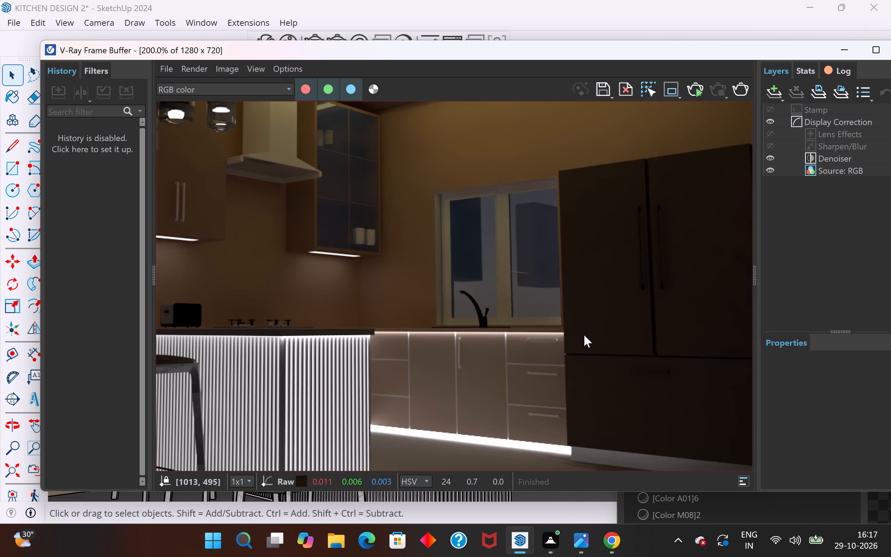
scroll(584, 335, down, 1)
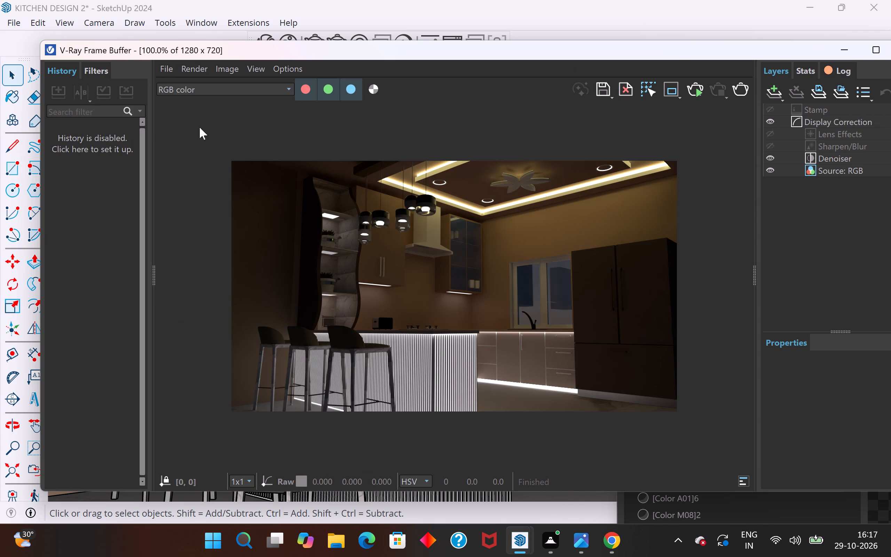
click(602, 90)
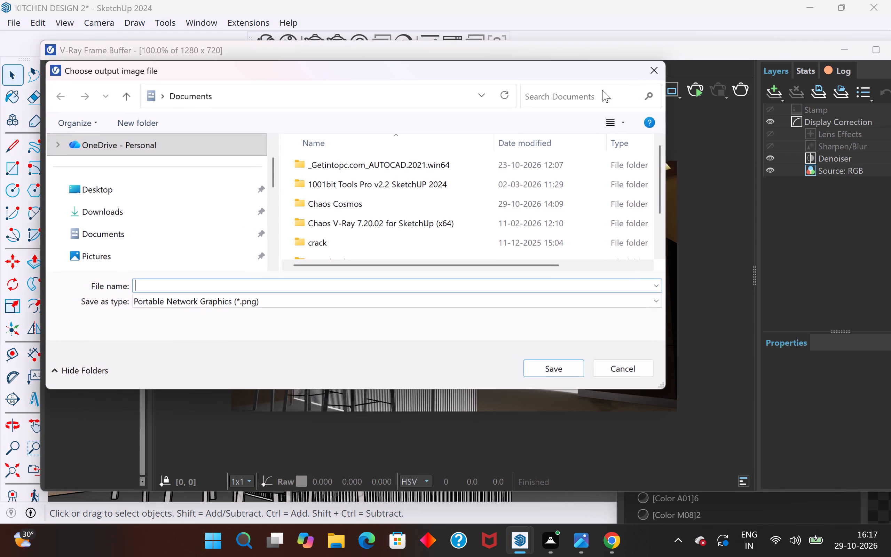
click(120, 231)
scroll(130, 263, down, 4)
click(152, 232)
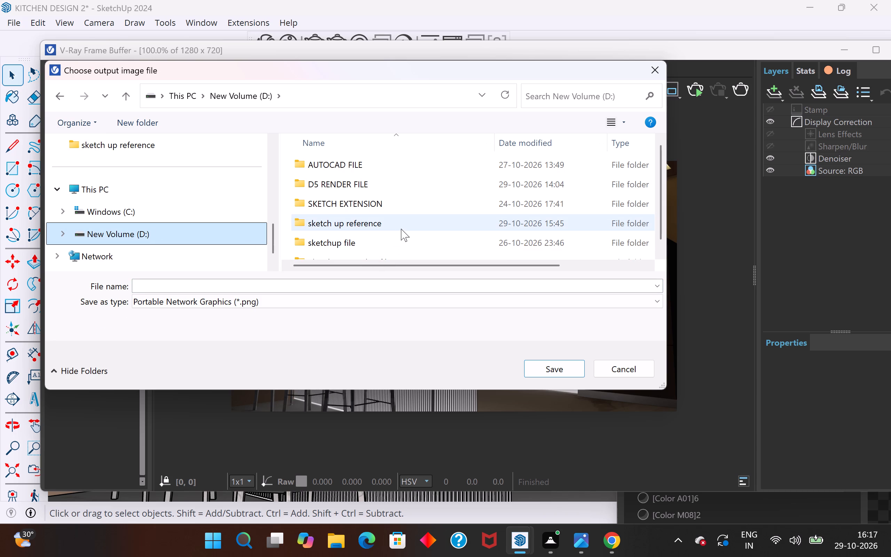
double_click(398, 240)
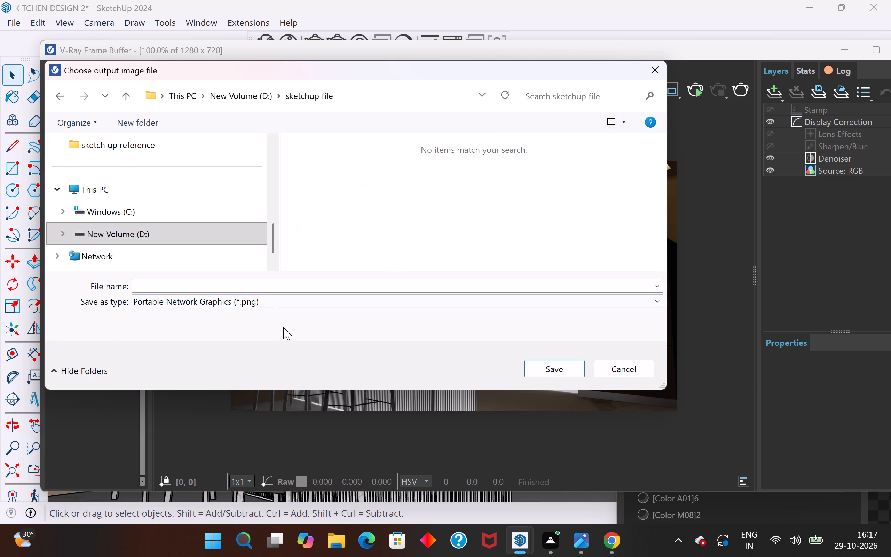
click(274, 289)
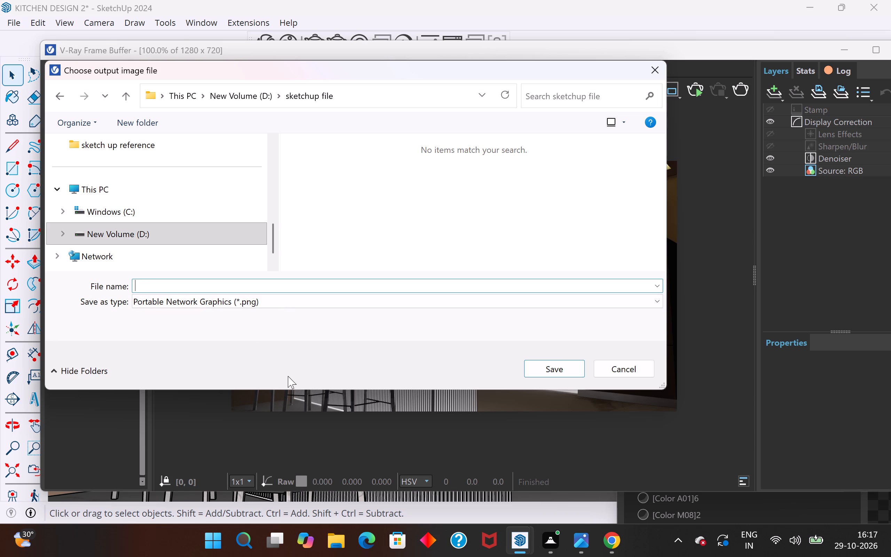
text(ki)
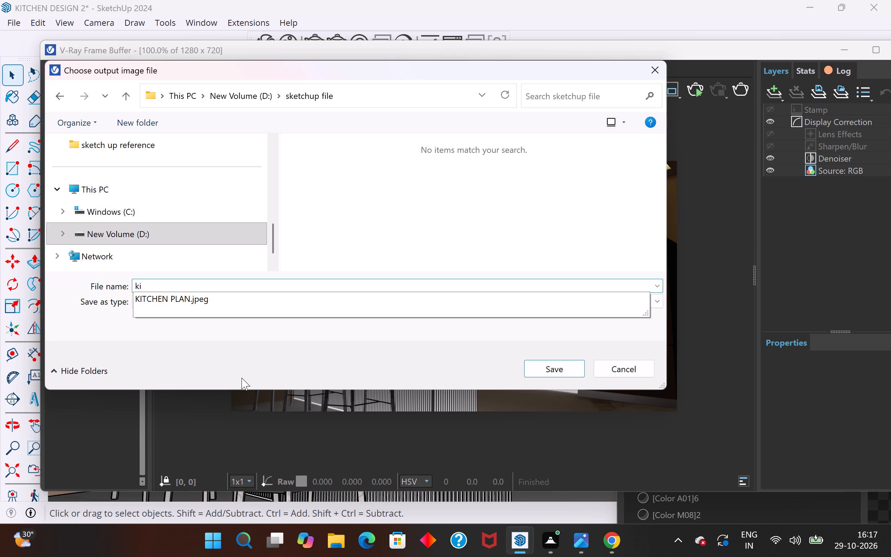
key(t)
key(c)
key(h)
text(en)
key(space)
text(2)
key(space)
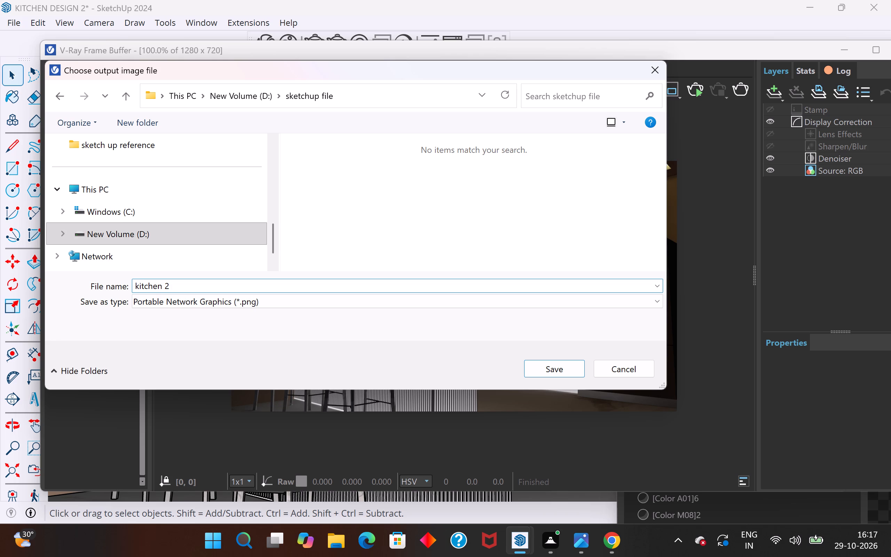
key(p)
key(d)
key(h)
key(BackSpace)
key(f)
click(563, 373)
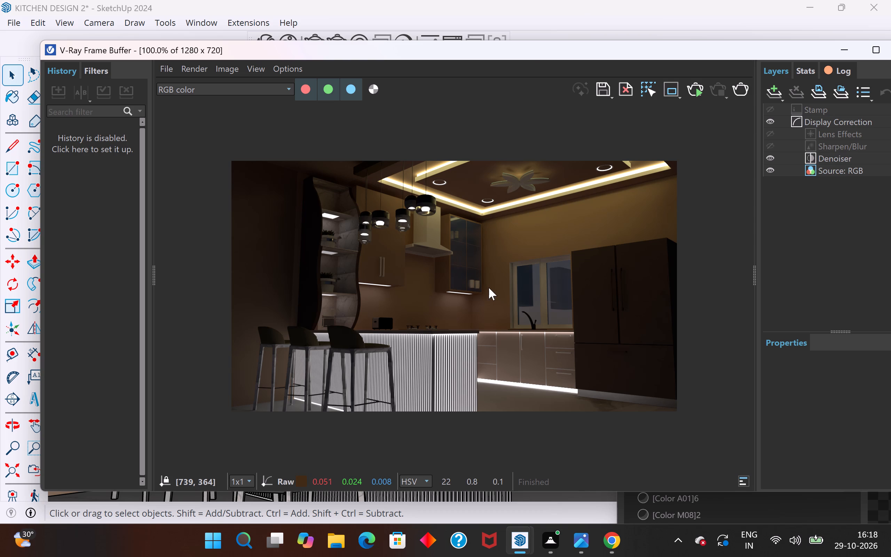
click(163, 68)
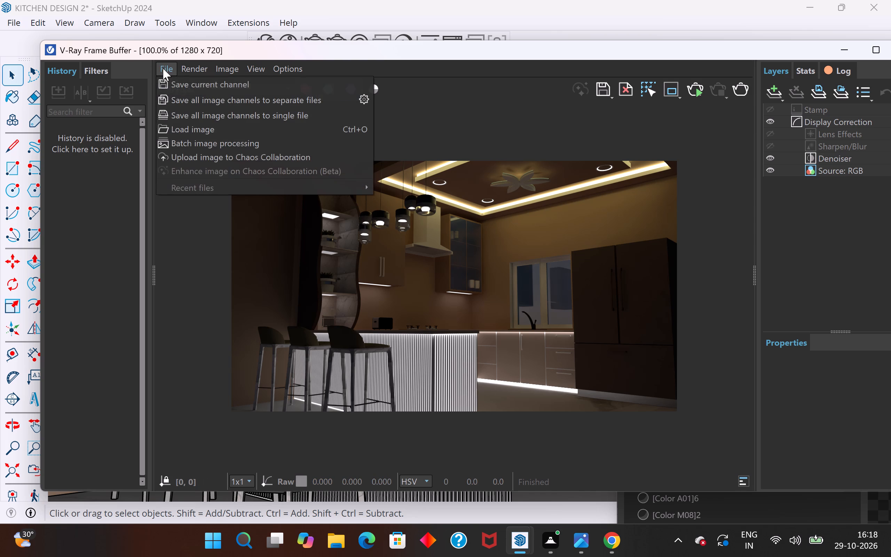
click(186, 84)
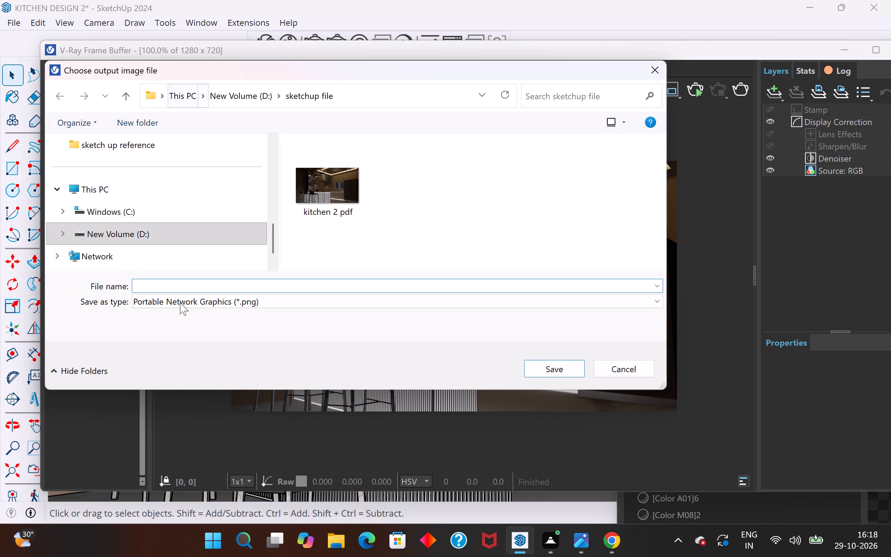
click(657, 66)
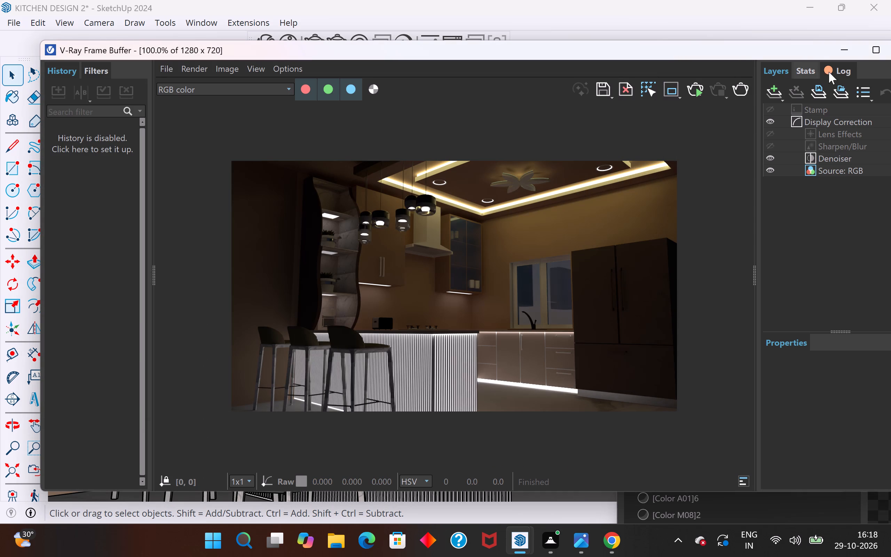
Close the V-Ray Frame Buffer and the Asset Editor to clear the view of the kitchen model.
drag(807, 48, 673, 55)
click(771, 58)
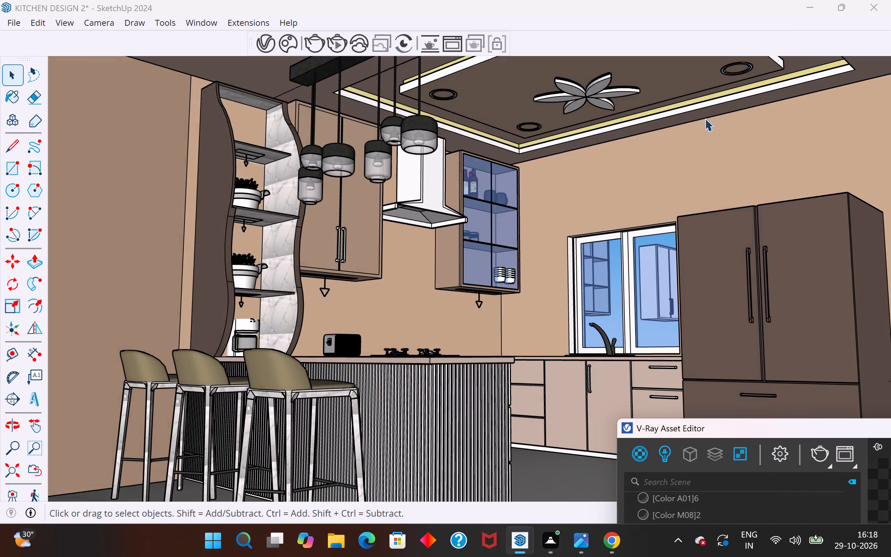
scroll(492, 187, down, 3)
middle_drag(635, 215, 397, 241)
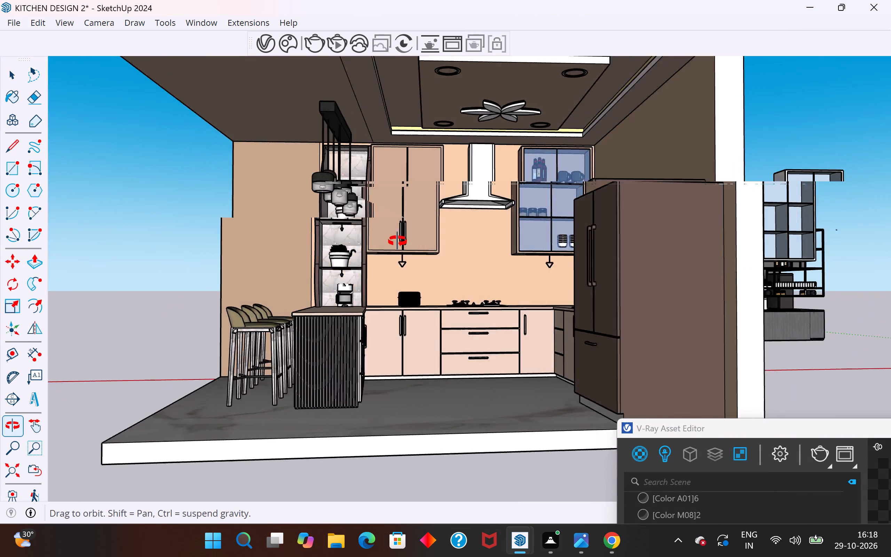
middle_drag(397, 241, 394, 247)
scroll(489, 204, down, 4)
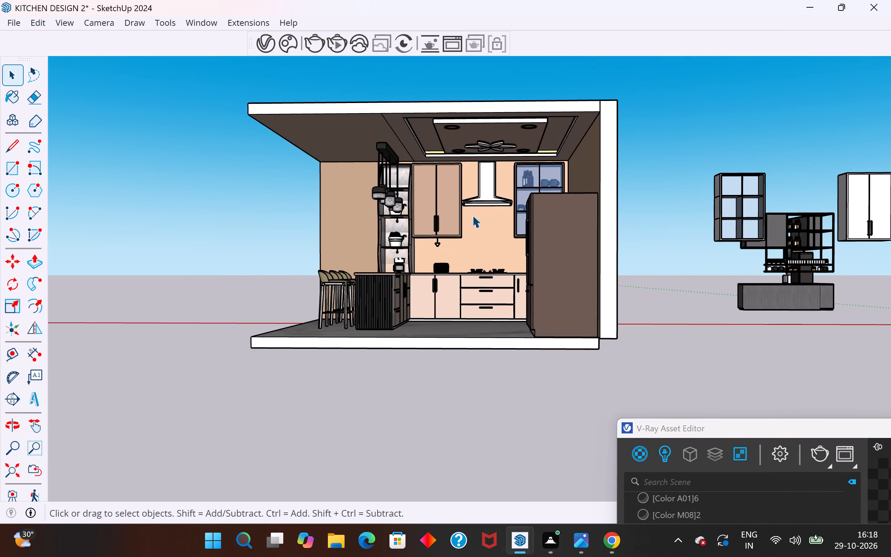
middle_drag(470, 217, 458, 233)
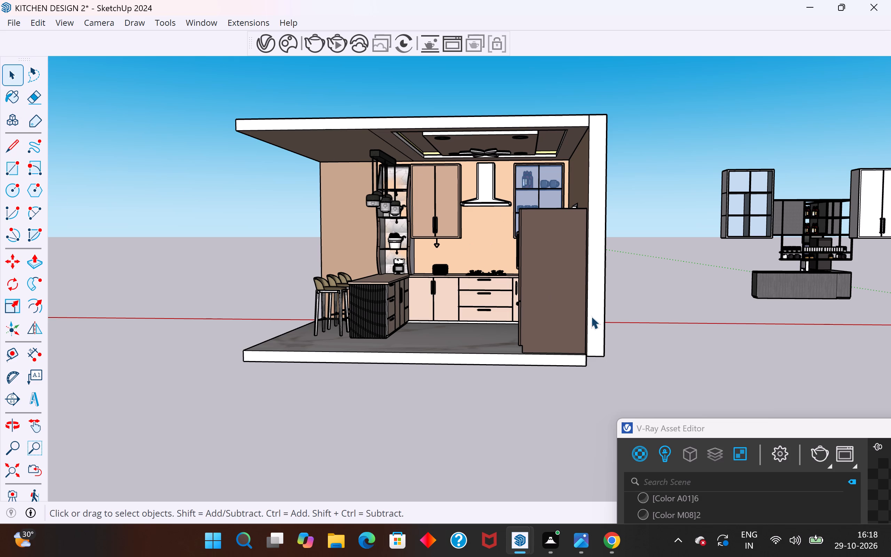
scroll(479, 133, up, 14)
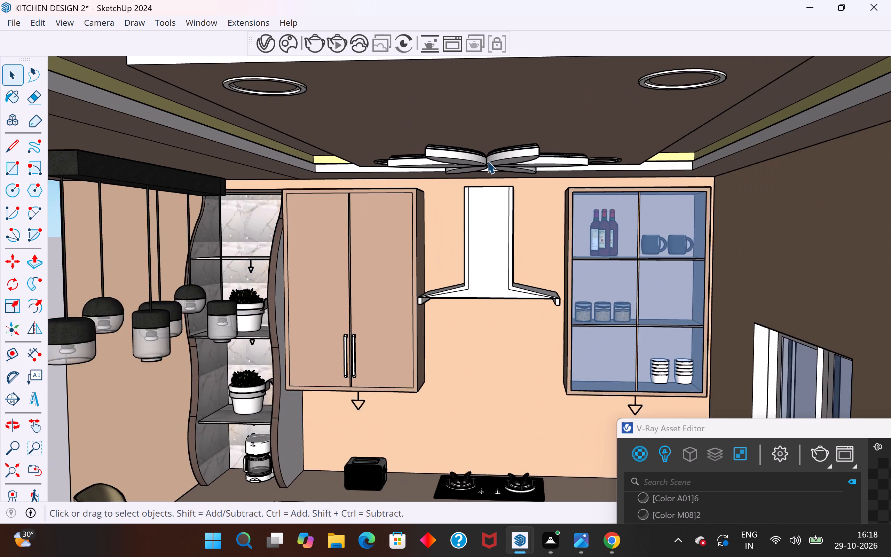
scroll(487, 161, up, 7)
scroll(515, 116, down, 15)
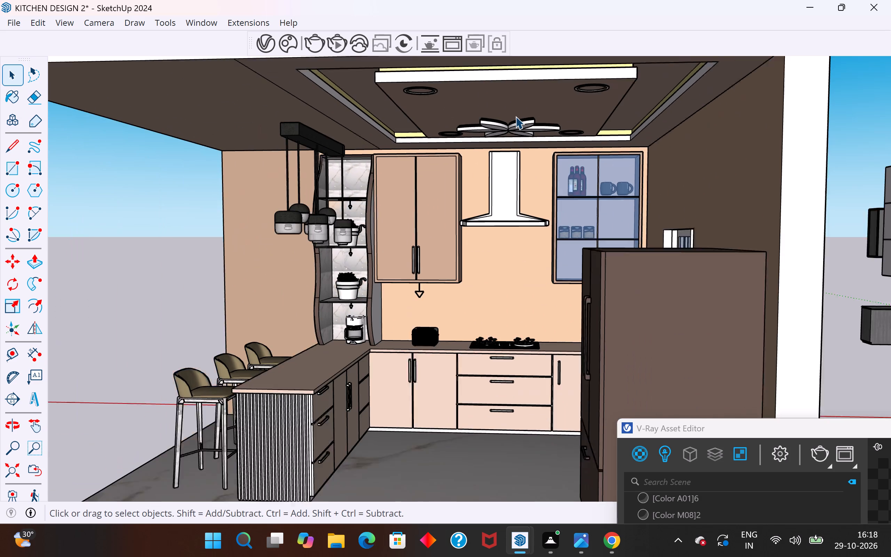
drag(851, 425, 601, 353)
drag(775, 356, 555, 305)
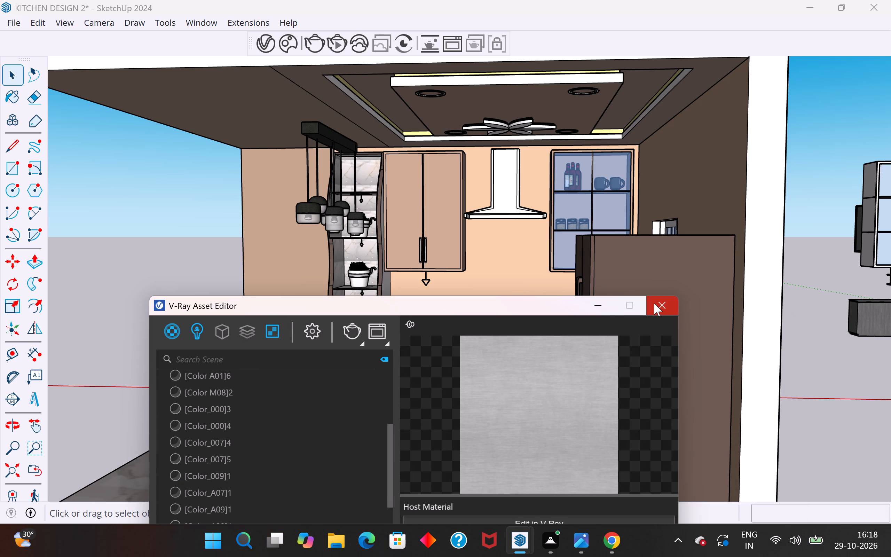
click(663, 304)
Unhide all hidden objects in the kitchen model.
scroll(800, 176, down, 4)
middle_drag(740, 244, 694, 275)
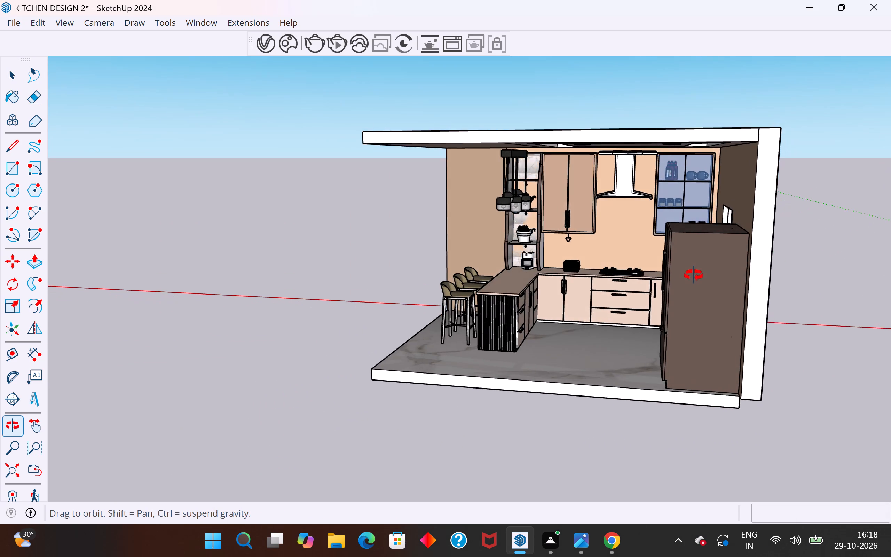
middle_drag(694, 275, 693, 298)
click(40, 24)
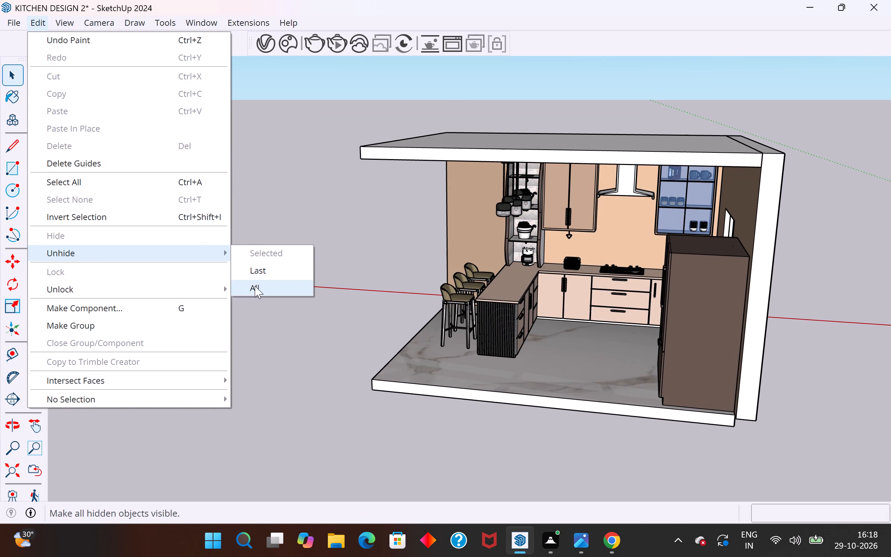
click(255, 286)
Rotate the flat slab lying outside the kitchen room upright about its lower edge, and deselect it.
middle_drag(521, 285, 668, 298)
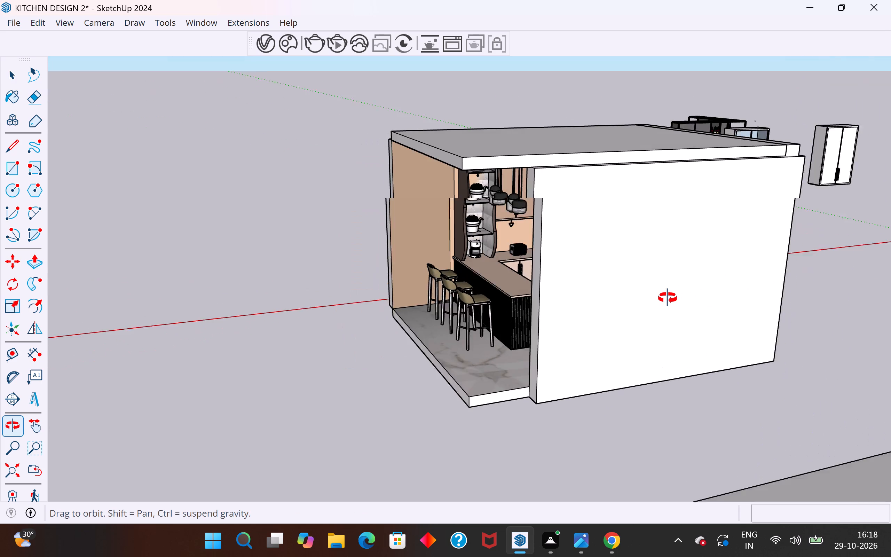
middle_drag(668, 298, 667, 298)
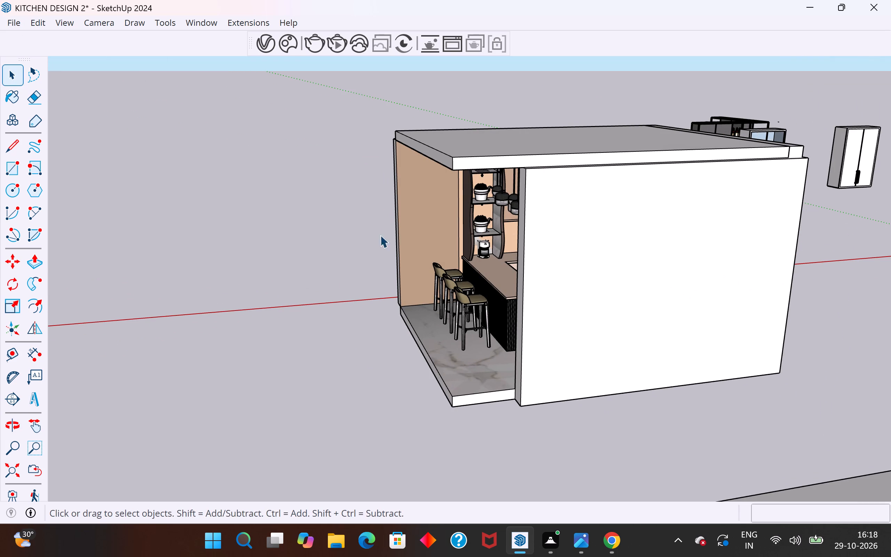
scroll(467, 118, down, 9)
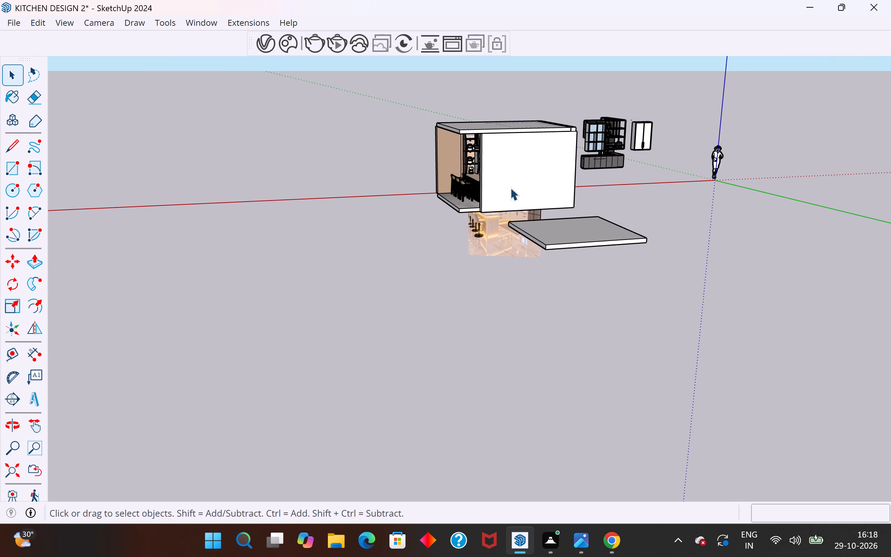
middle_drag(518, 179, 296, 198)
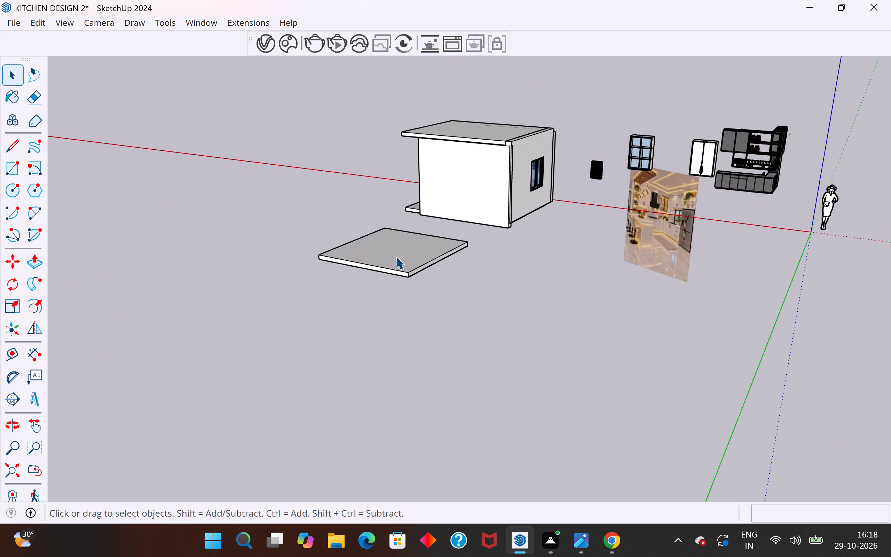
click(397, 256)
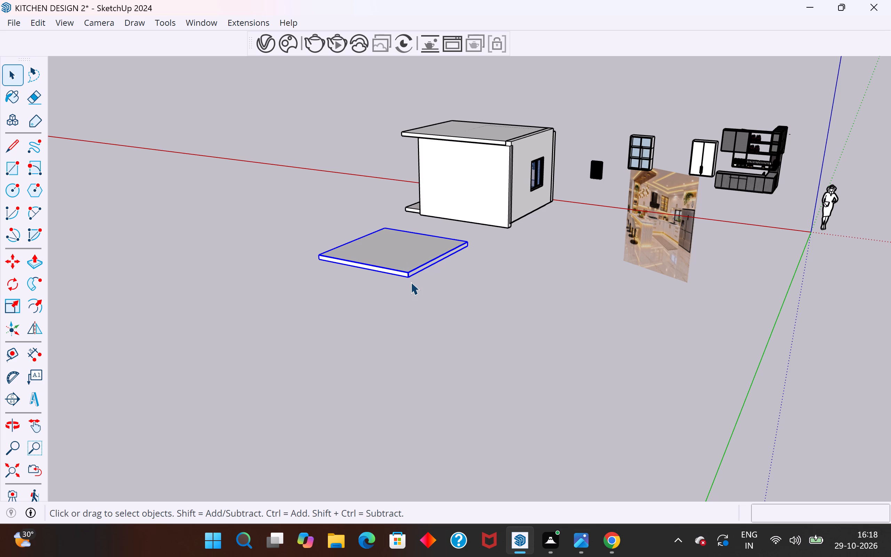
click(11, 280)
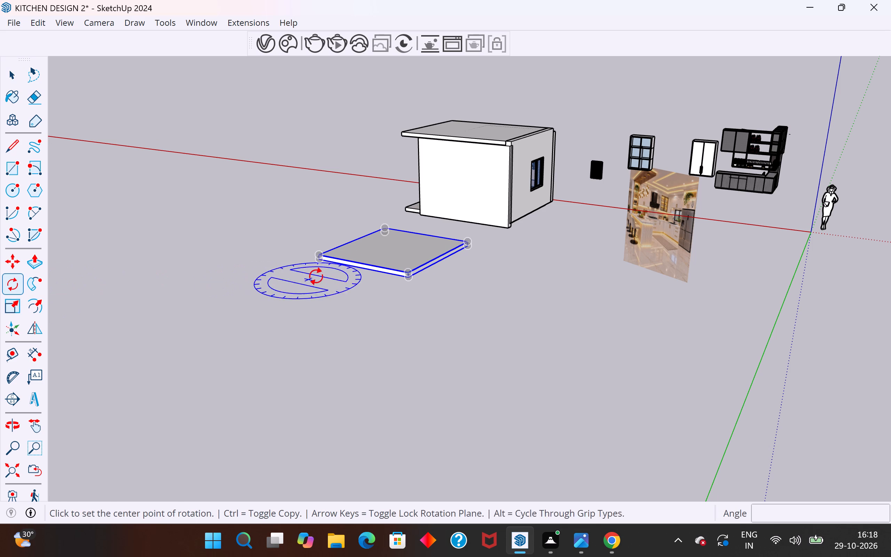
click(322, 265)
click(408, 275)
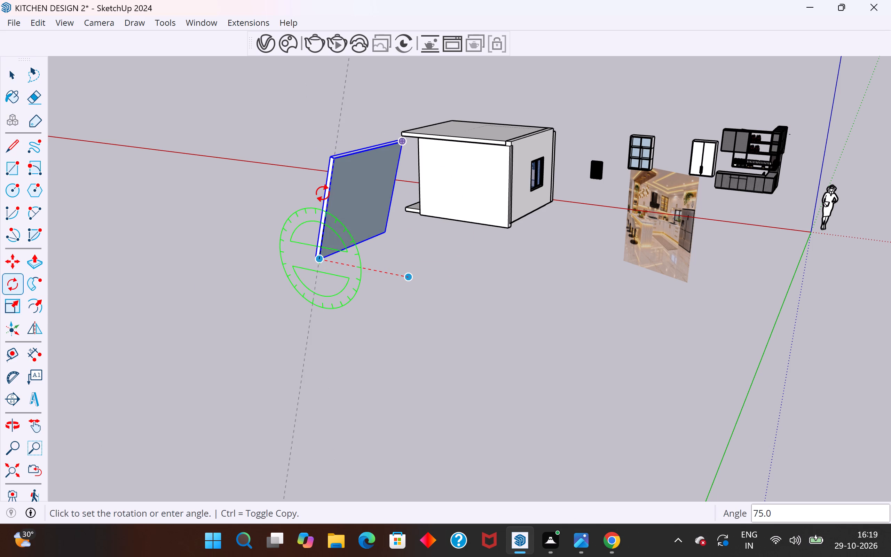
click(321, 189)
middle_drag(335, 224, 389, 224)
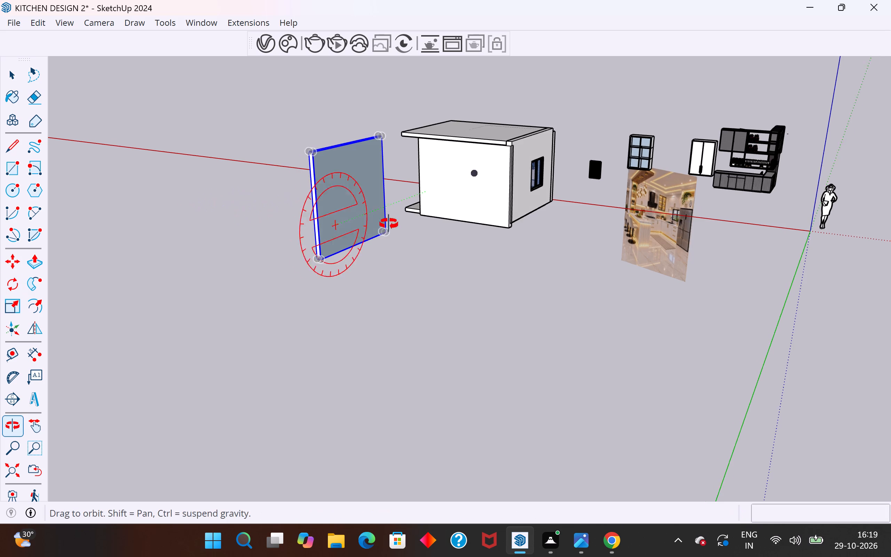
middle_drag(389, 224, 521, 227)
click(3, 72)
click(259, 278)
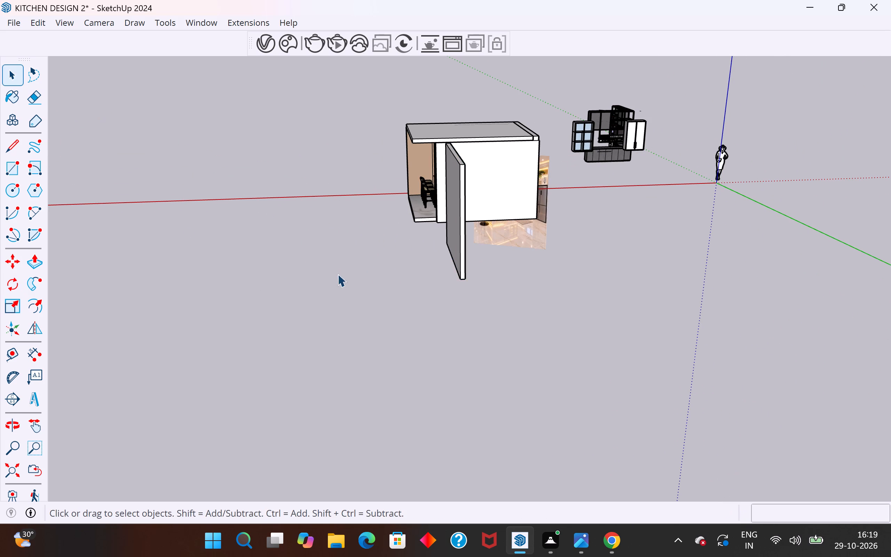
Move the upright slab about 23' 2" to the open side of the kitchen, beside the bar stools.
middle_drag(419, 268, 556, 289)
click(540, 250)
key(m)
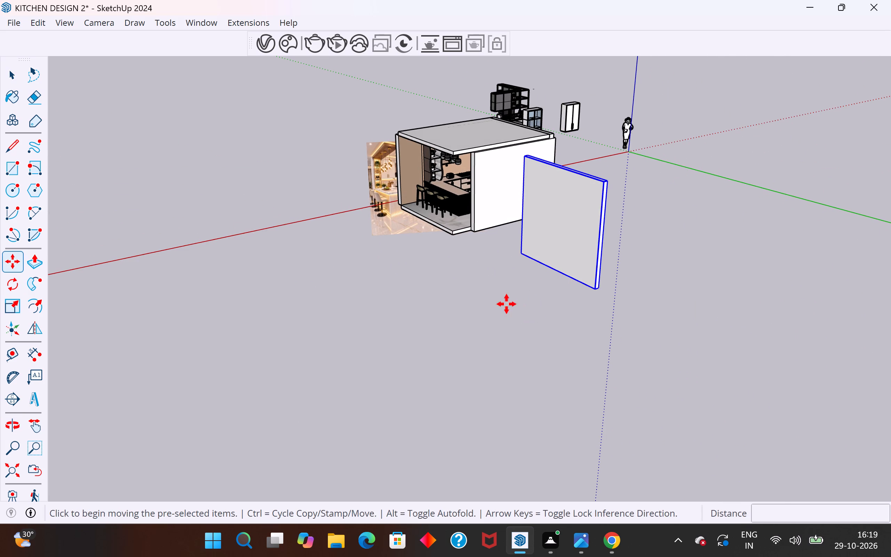
click(515, 257)
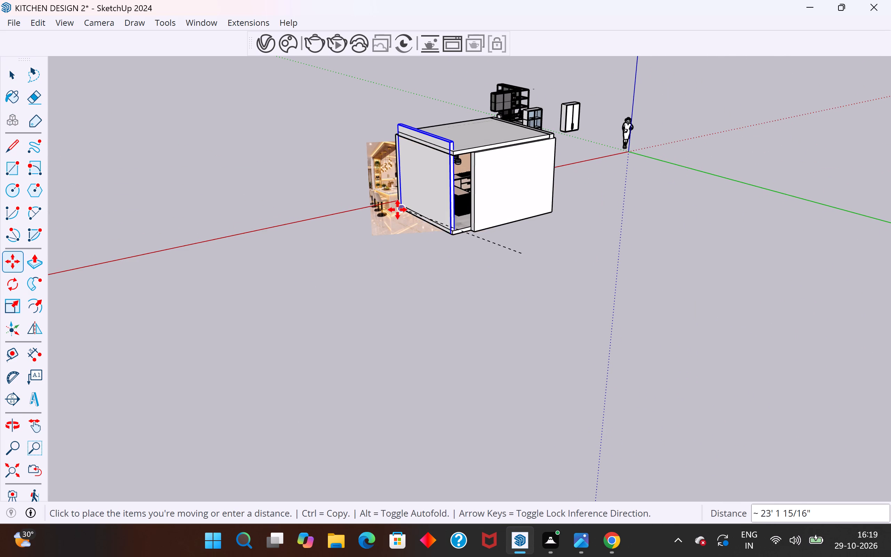
click(397, 210)
Raise the slab about 1' 3/8" to line its bottom edge up with the adjacent wall's bottom edge.
middle_drag(365, 202, 244, 222)
scroll(368, 152, up, 3)
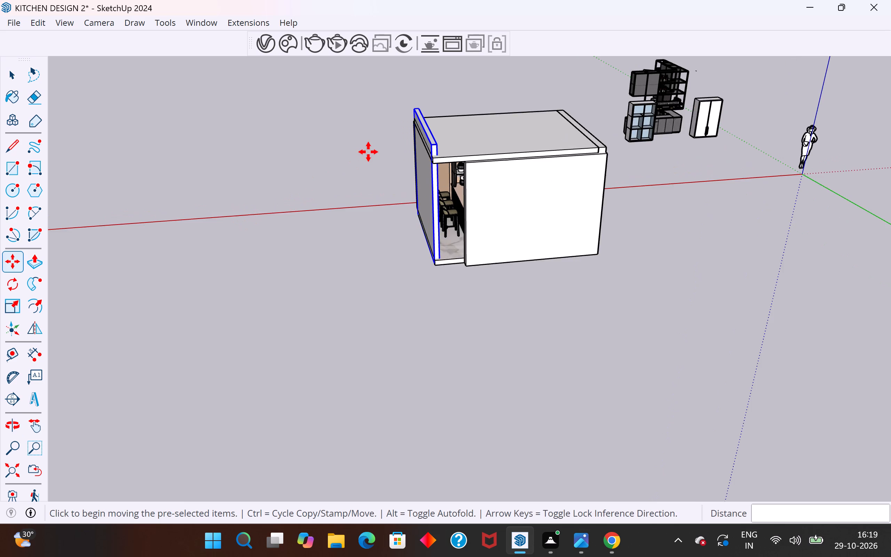
scroll(390, 164, up, 1)
middle_drag(390, 164, 490, 186)
scroll(404, 123, up, 3)
middle_drag(409, 131, 659, 152)
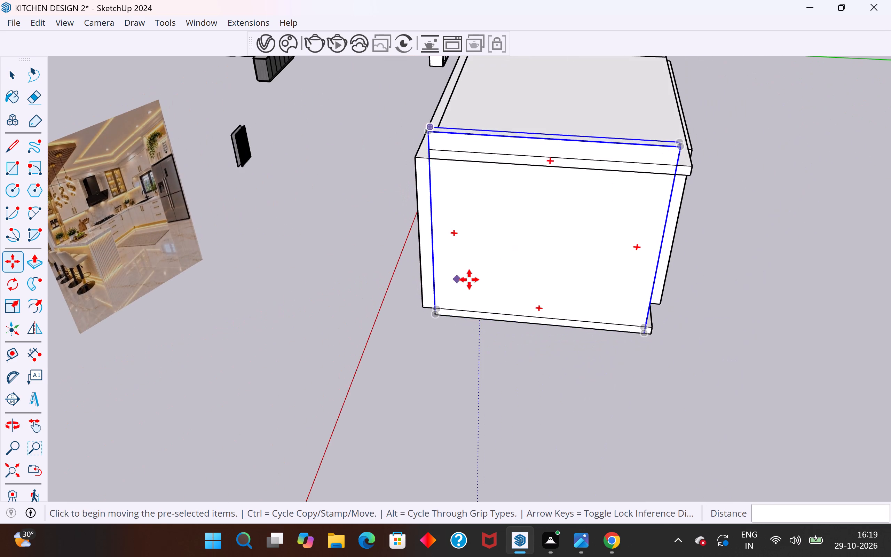
scroll(465, 280, up, 3)
middle_drag(437, 316, 673, 258)
scroll(465, 318, up, 7)
middle_drag(514, 322, 572, 248)
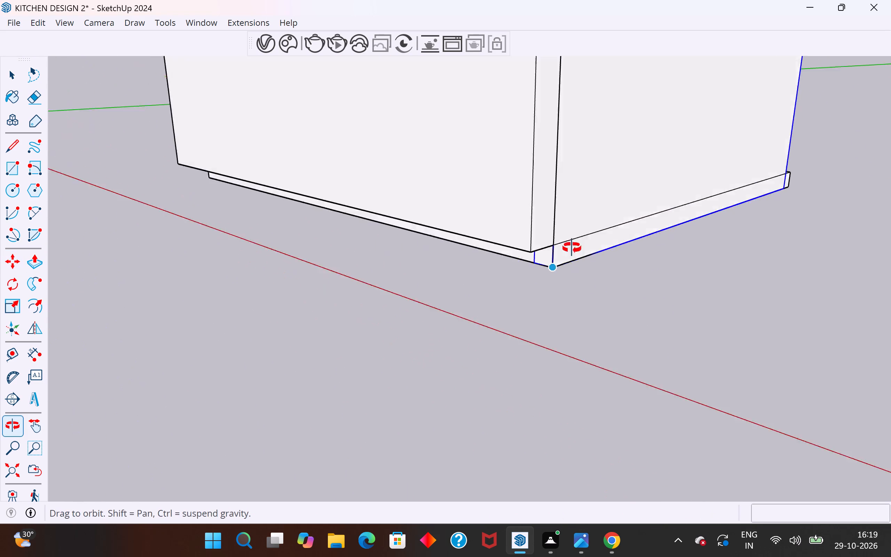
middle_drag(572, 248, 577, 230)
click(569, 185)
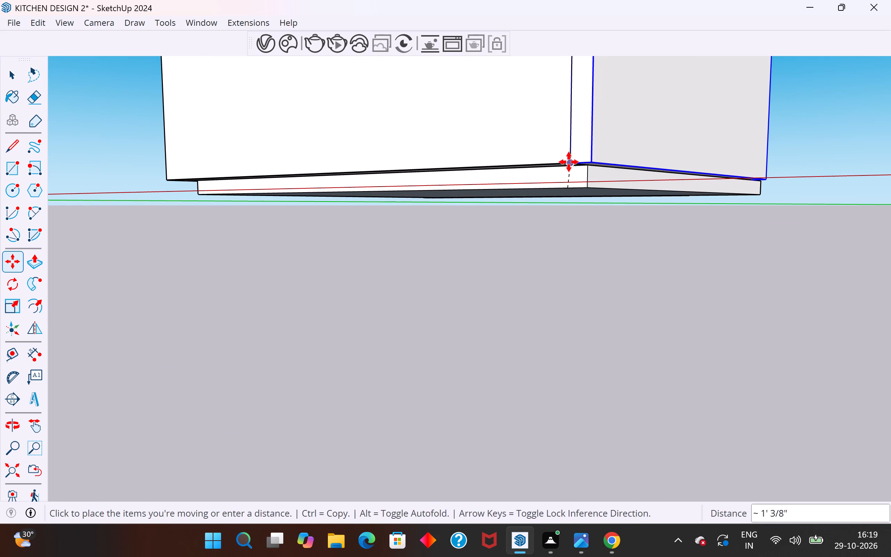
click(569, 162)
Delete the blank wall that closes off the kitchen between the new side slab and the fridge.
middle_drag(650, 210, 559, 177)
middle_drag(558, 225, 385, 248)
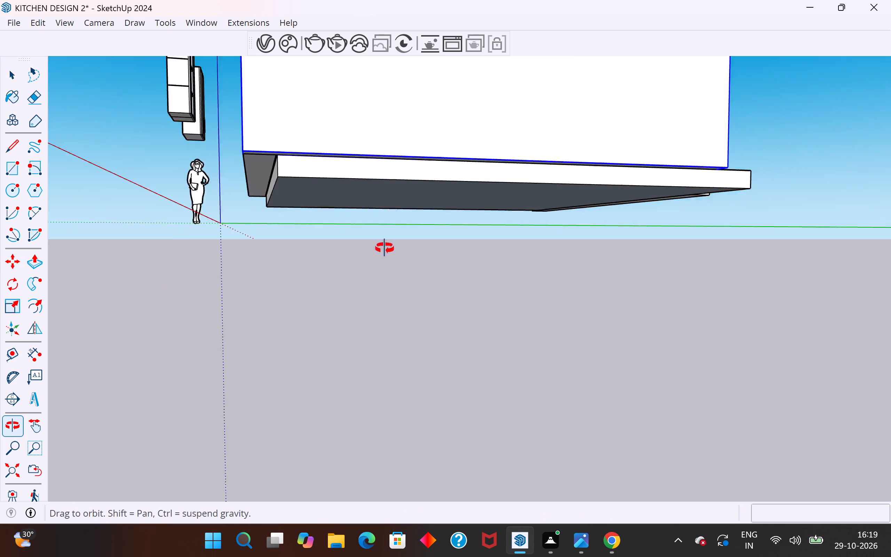
middle_drag(385, 248, 83, 311)
middle_drag(150, 277, 108, 285)
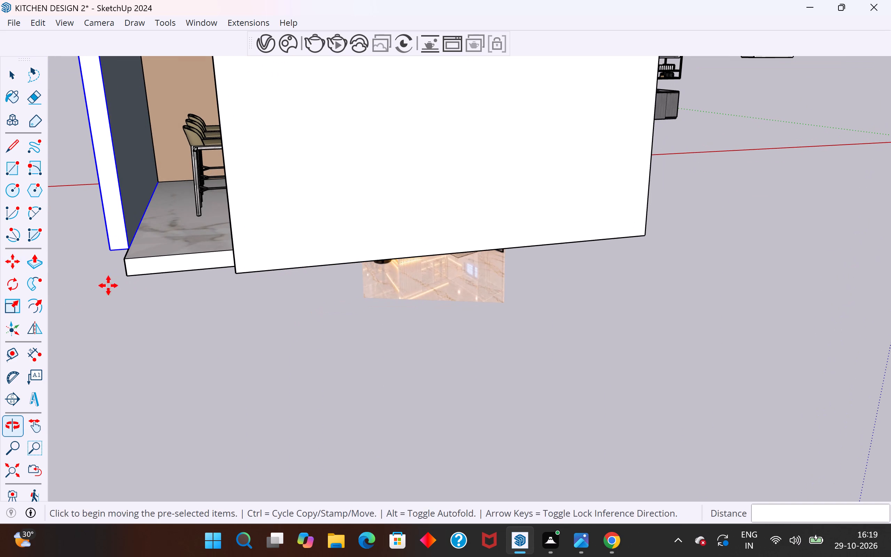
click(19, 70)
click(322, 180)
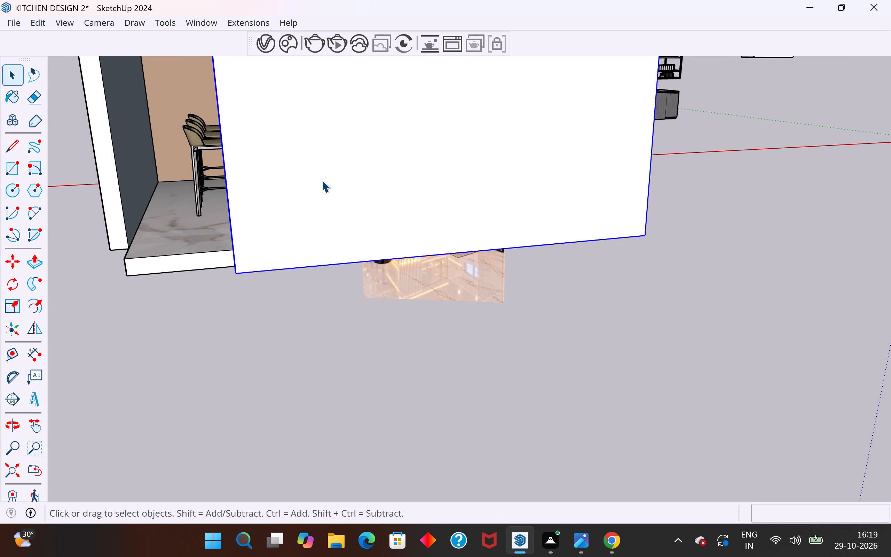
key(Delete)
Extend the side wall's front end face by about 1' 1 11/16" to the floor slab's front edge with Push/Pull.
scroll(495, 288, down, 3)
middle_drag(643, 281, 570, 240)
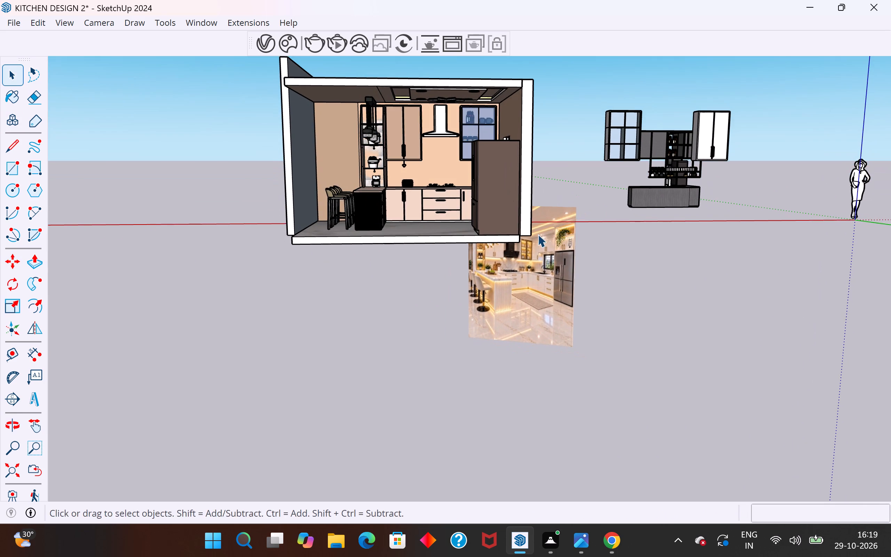
middle_drag(333, 178, 500, 189)
scroll(410, 225, up, 8)
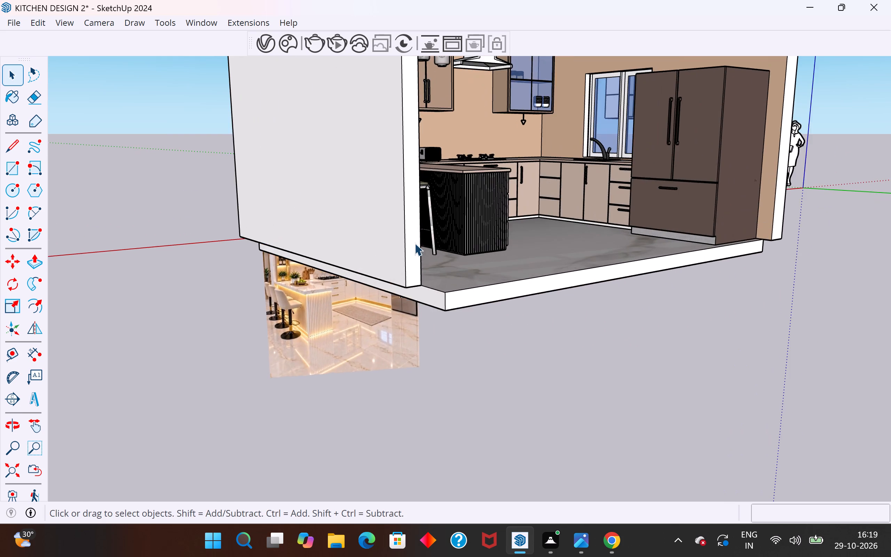
middle_drag(415, 251, 277, 257)
scroll(396, 256, up, 1)
double_click(247, 272)
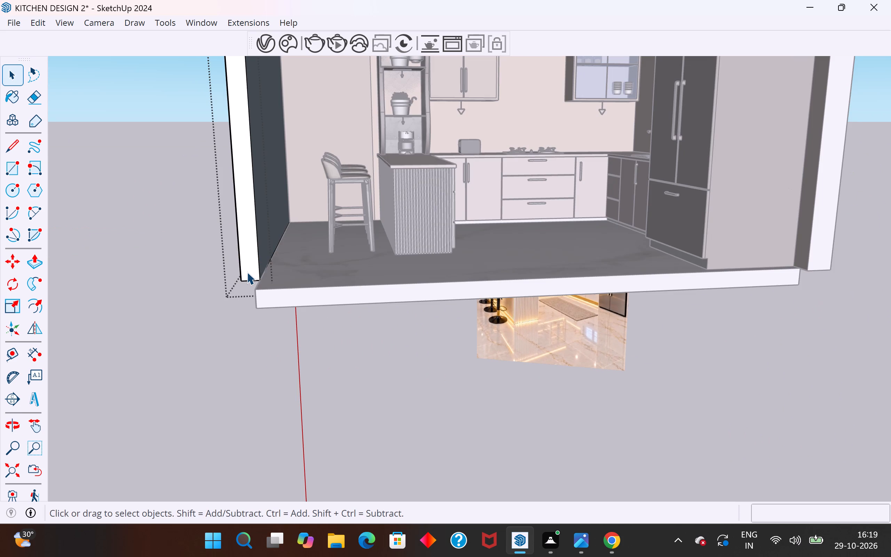
click(247, 272)
click(39, 260)
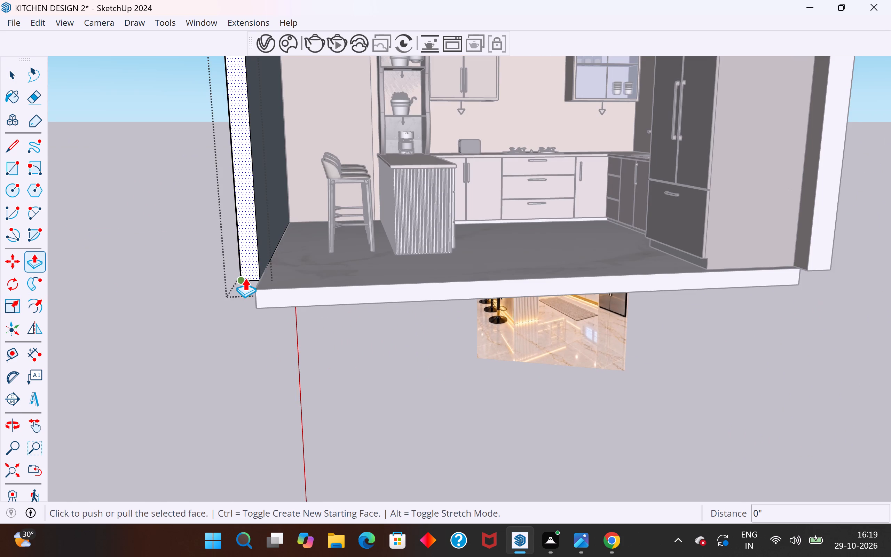
click(247, 277)
click(257, 292)
scroll(388, 359, down, 5)
middle_drag(369, 370, 307, 394)
scroll(356, 371, down, 3)
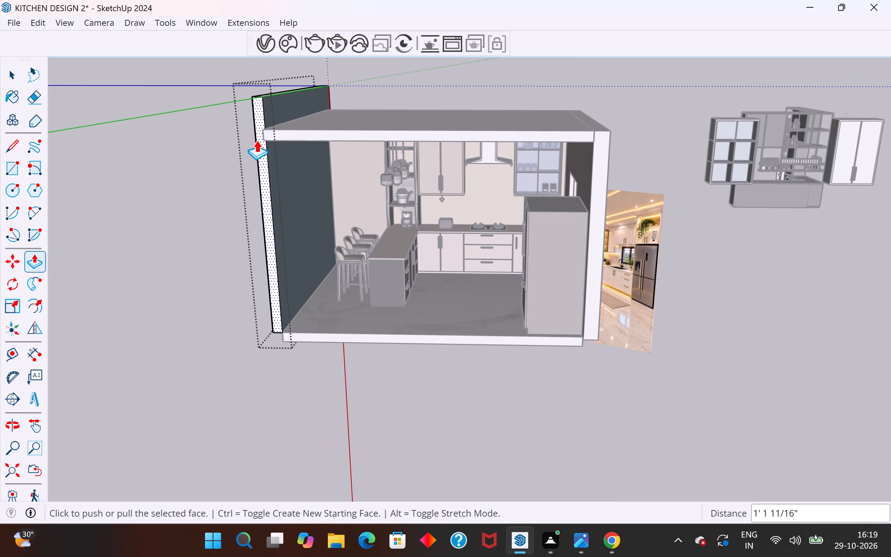
click(15, 78)
click(202, 244)
Lower the side wall's top face by 1' 6" to the level of the kitchen roof with Push/Pull.
middle_drag(228, 228, 327, 260)
scroll(334, 140, up, 3)
click(334, 128)
middle_drag(351, 176, 258, 191)
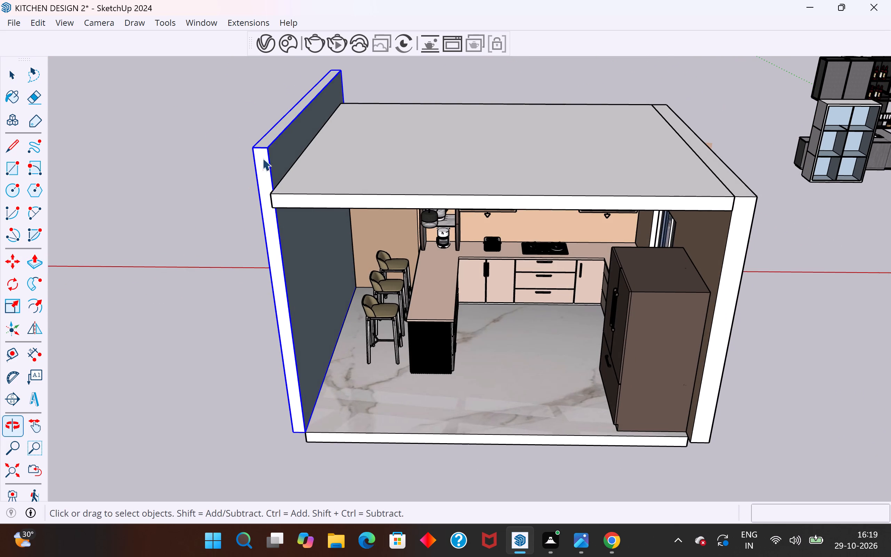
double_click(269, 138)
click(276, 130)
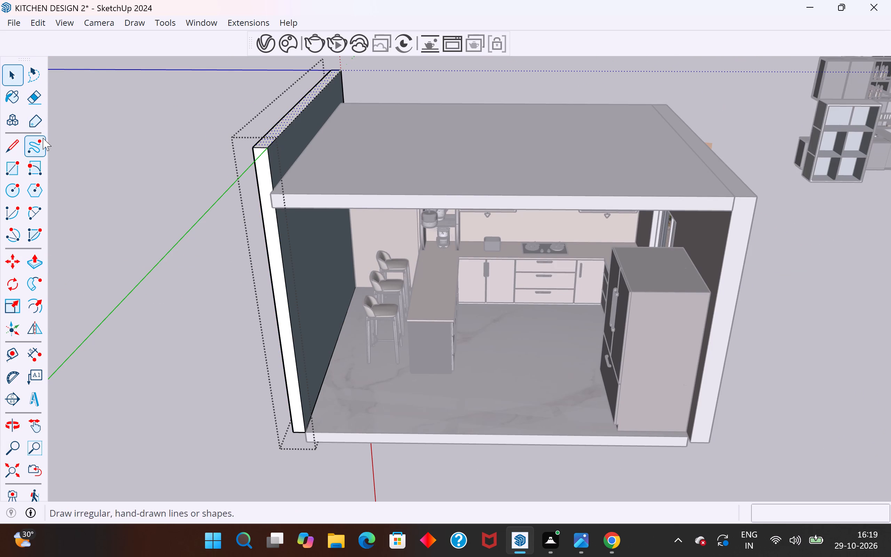
click(38, 261)
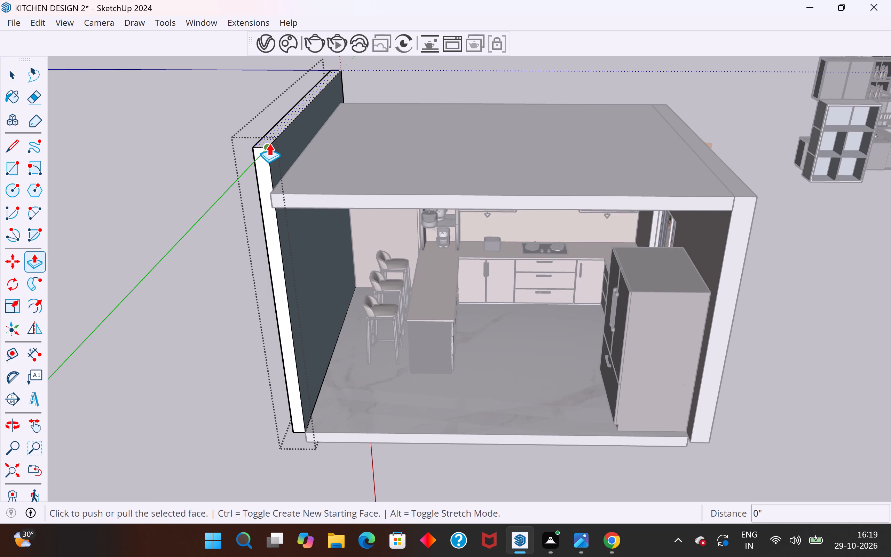
click(269, 143)
click(273, 192)
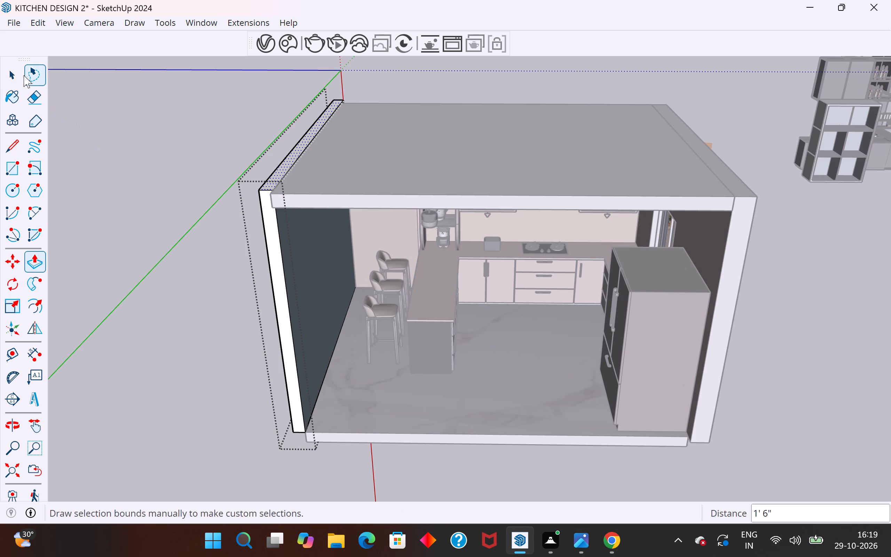
click(10, 71)
click(139, 203)
Pull the side wall's front end face out by about 4 3/16" to meet the roof's front edge.
middle_drag(249, 269, 372, 228)
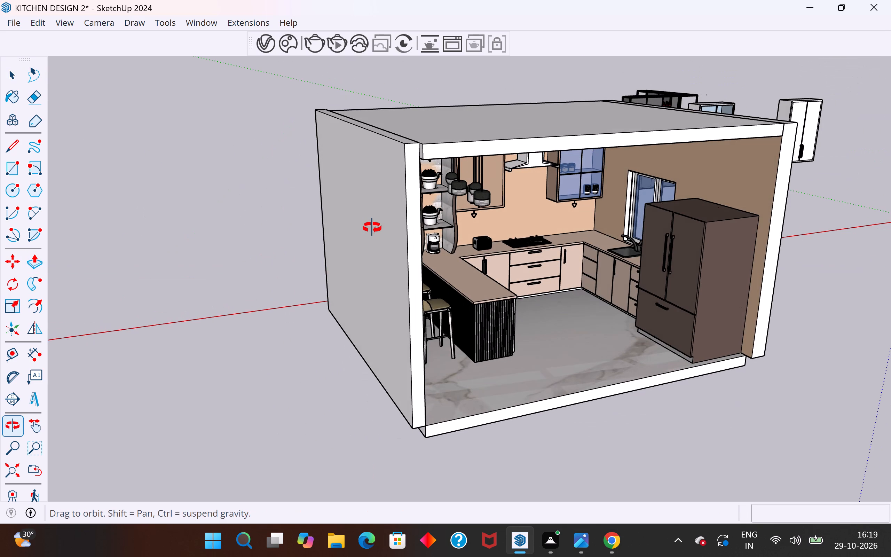
middle_drag(372, 228, 387, 263)
scroll(417, 215, up, 4)
click(434, 201)
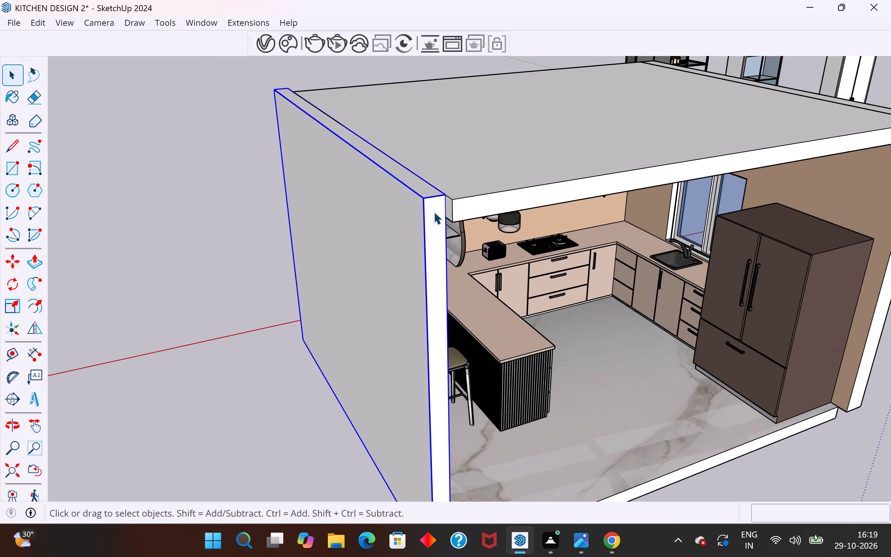
double_click(434, 212)
click(437, 214)
click(44, 264)
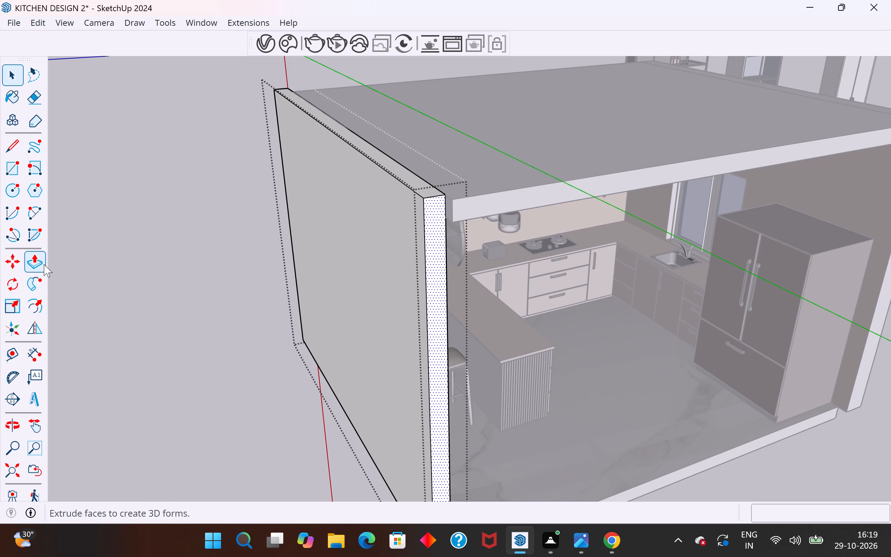
click(434, 210)
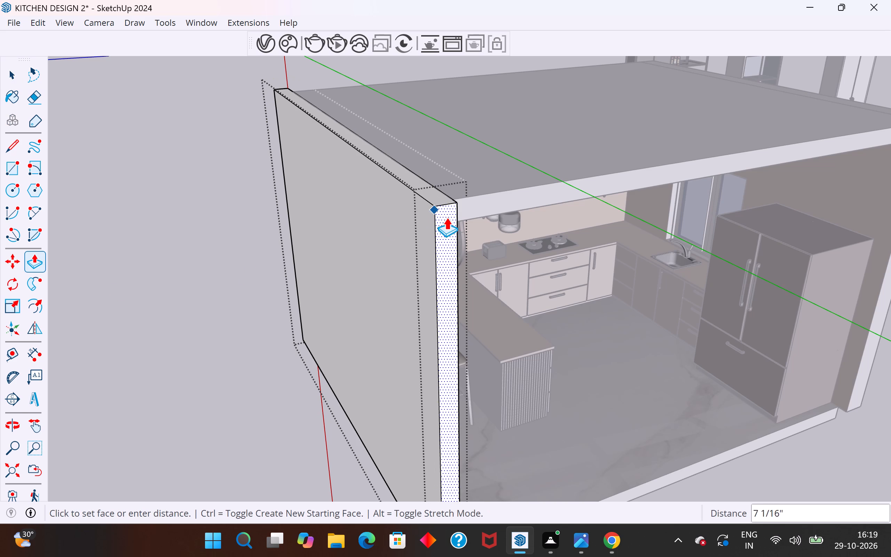
middle_drag(447, 217, 358, 243)
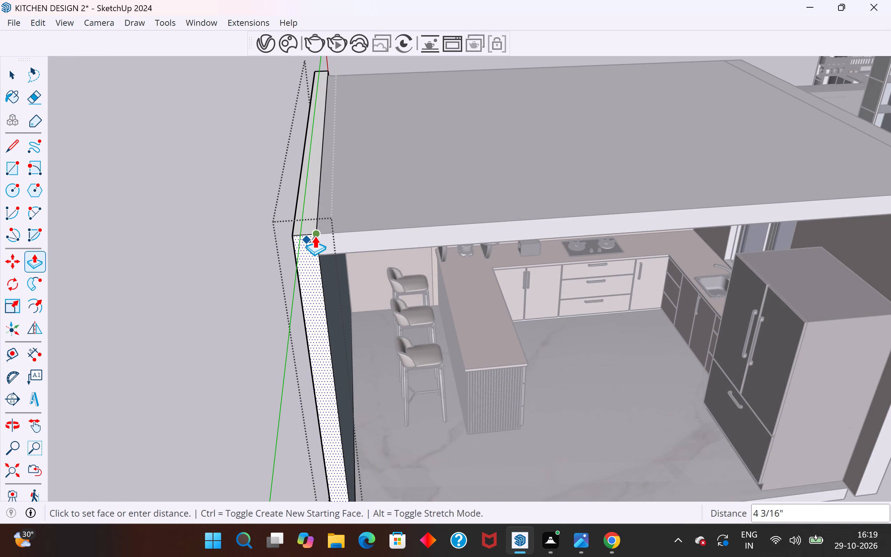
click(315, 236)
click(18, 68)
click(128, 138)
Paint the inner face of the side wall beside the bar stools with Color A01 from the Colors material collection.
scroll(233, 152, down, 6)
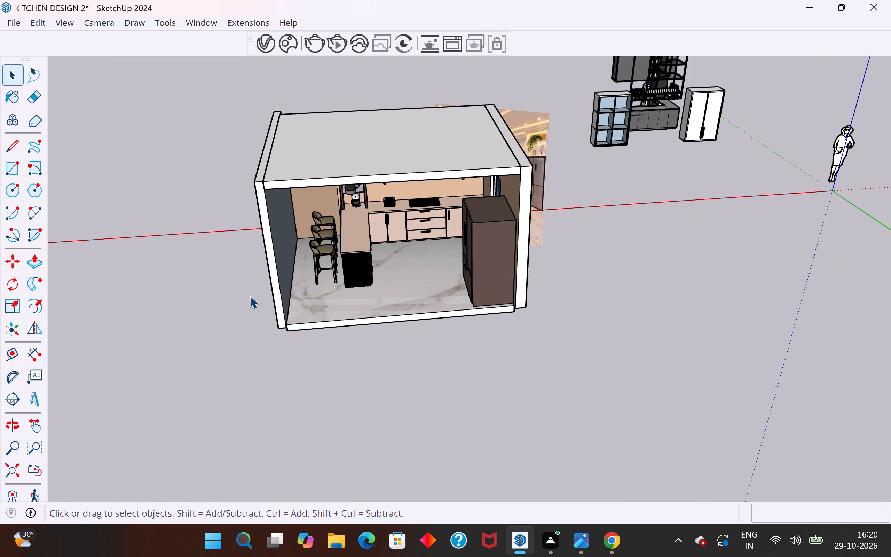
middle_drag(261, 305, 296, 172)
middle_drag(513, 248, 361, 246)
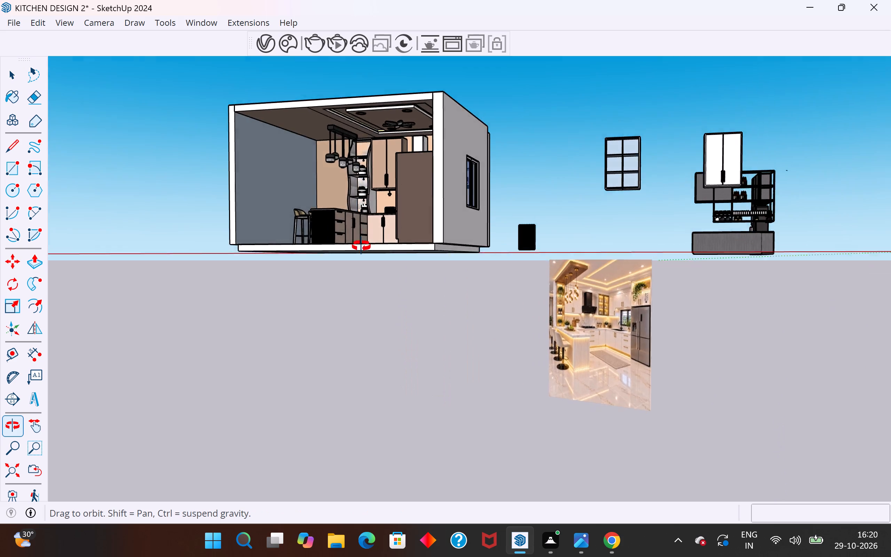
middle_drag(361, 246, 466, 272)
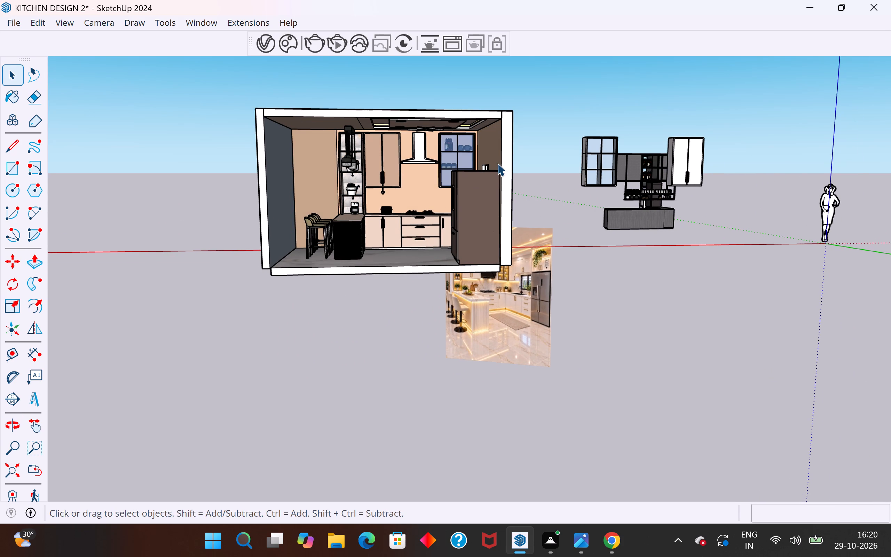
scroll(497, 163, up, 5)
scroll(581, 330, down, 1)
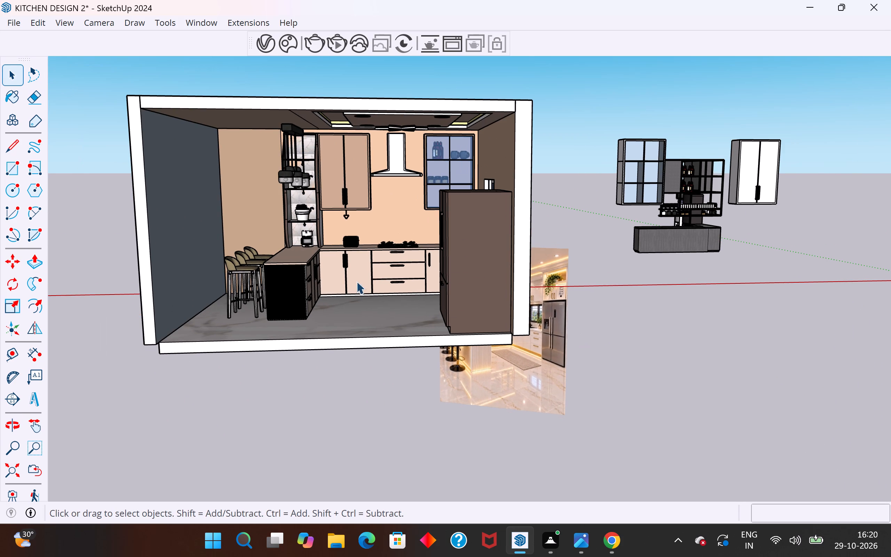
click(177, 227)
double_click(177, 227)
click(179, 228)
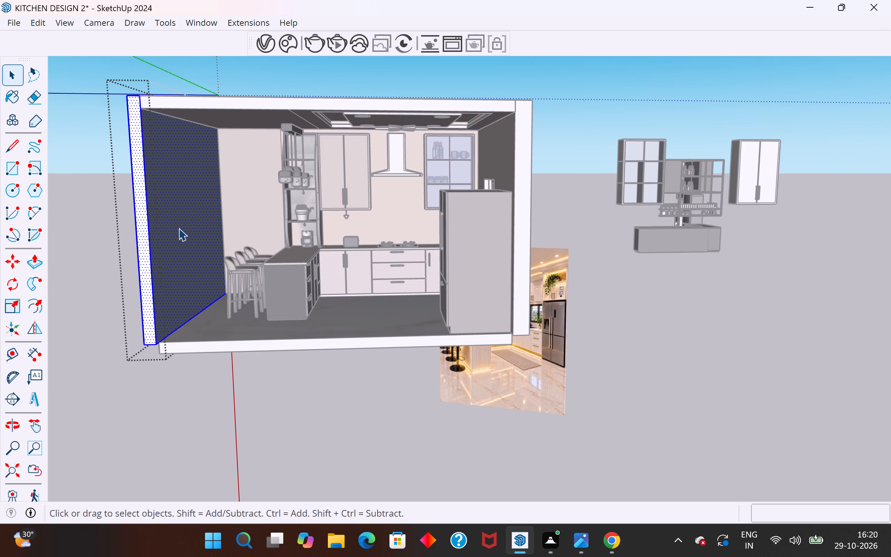
click(199, 21)
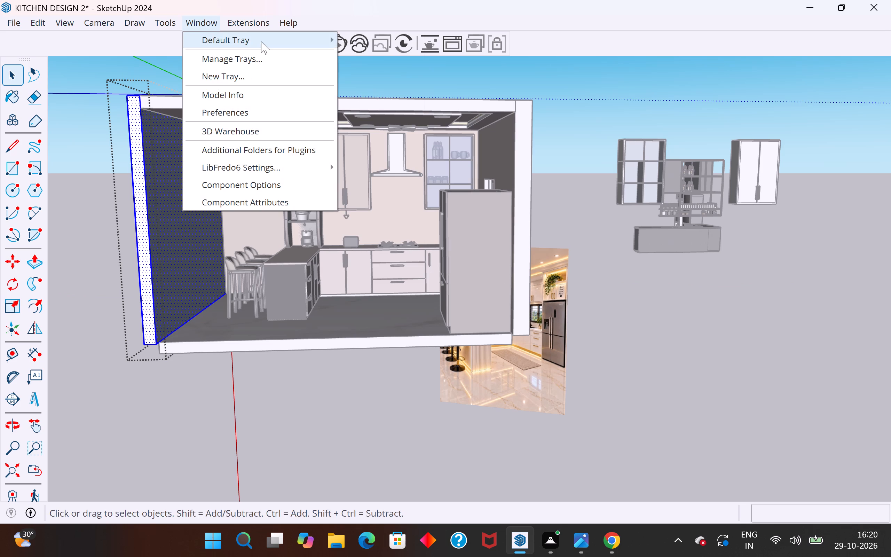
click(261, 41)
click(394, 45)
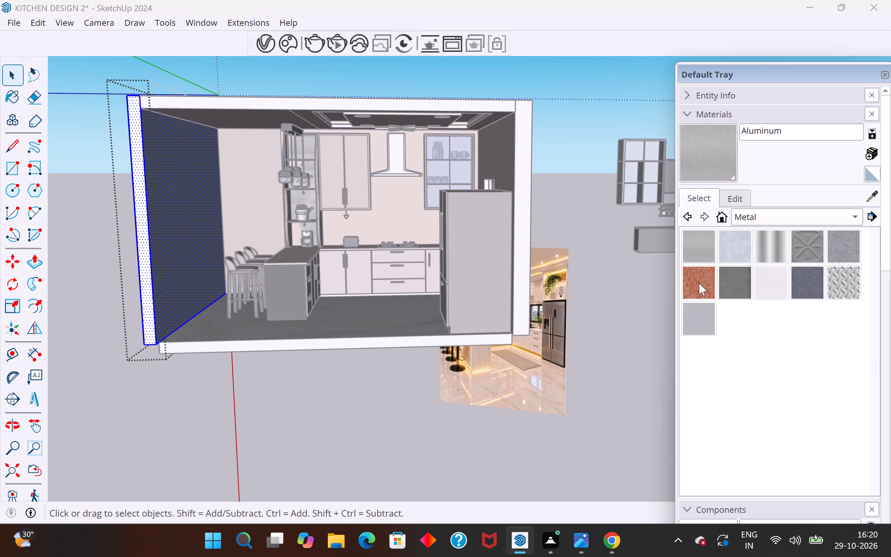
click(789, 129)
click(752, 213)
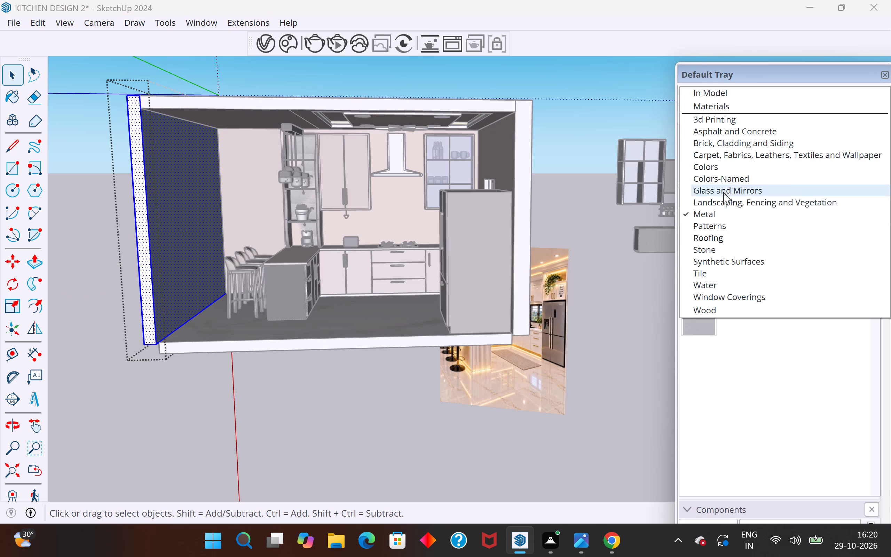
click(727, 167)
click(706, 246)
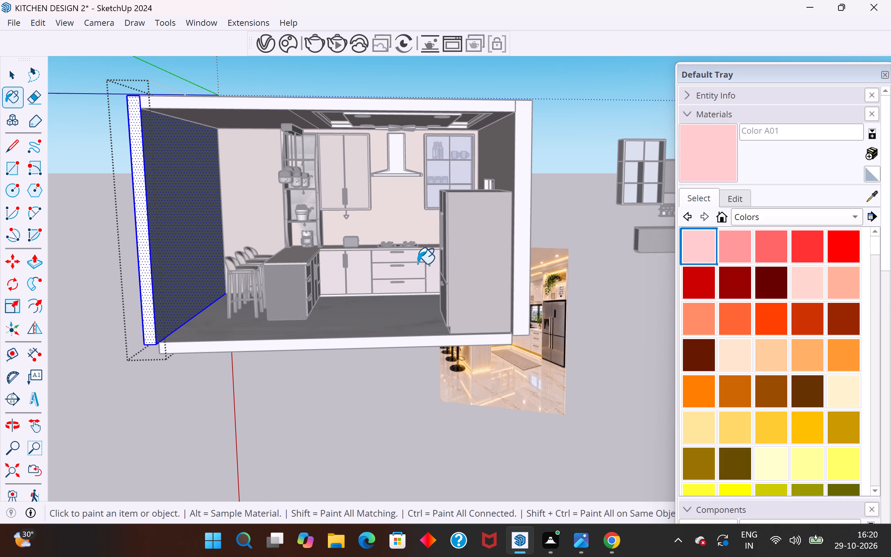
click(171, 226)
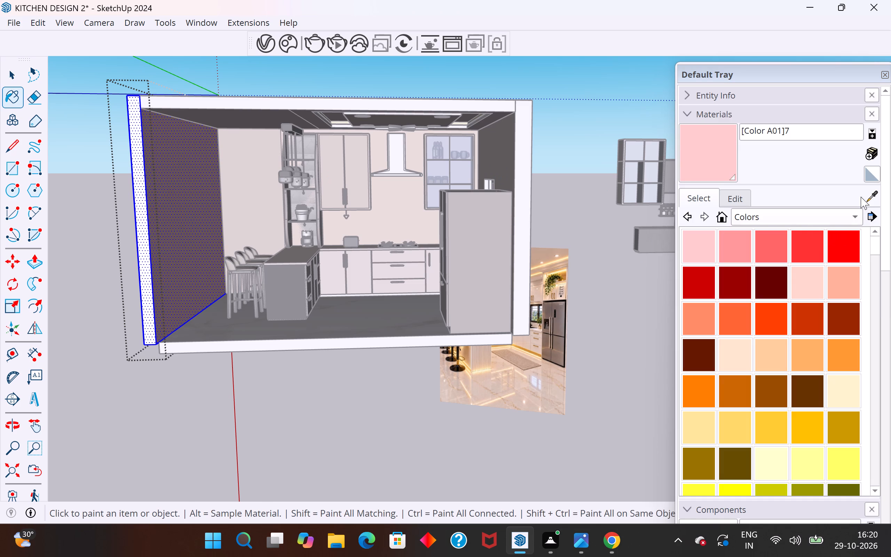
Sample the kitchen back wall's tan [Color A01]5 material and paint the inner face of the side wall beside the bar stools with it.
click(870, 197)
click(392, 215)
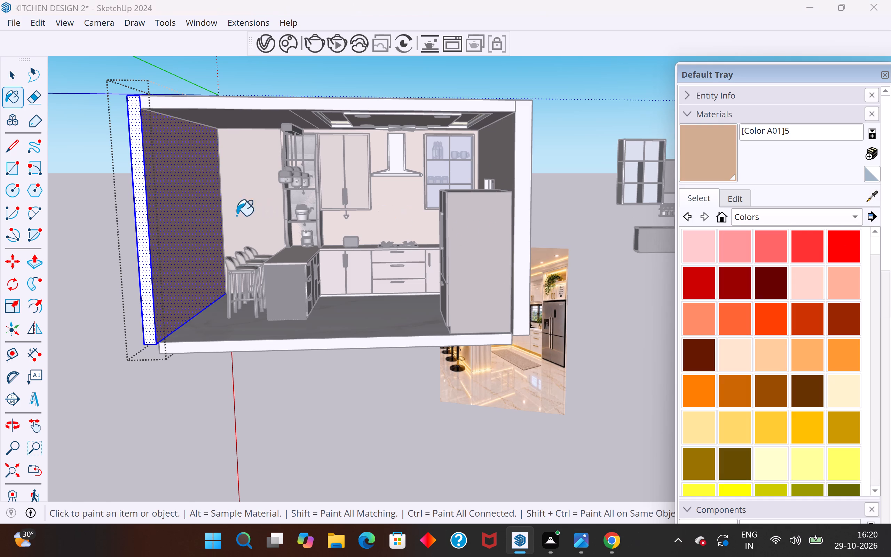
click(198, 215)
click(11, 72)
click(105, 183)
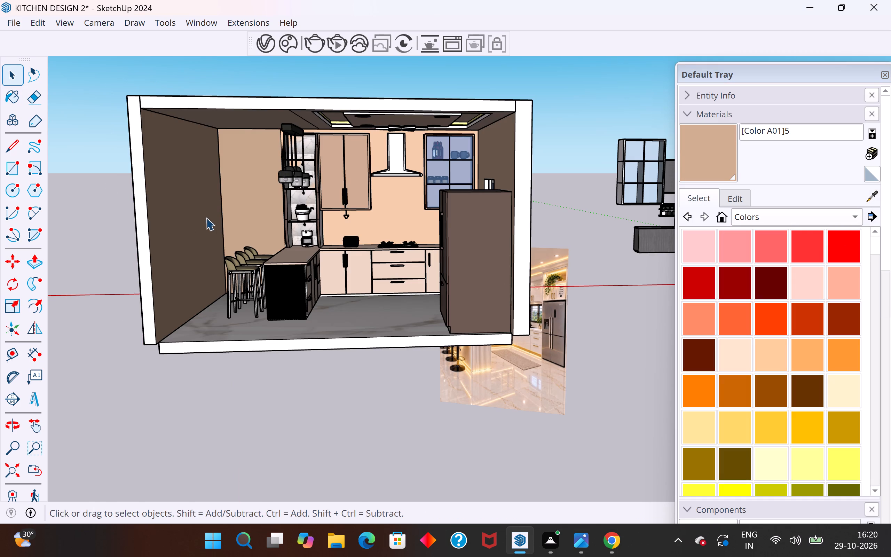
Hide the kitchen reference image standing beside the model.
click(555, 310)
right_click(555, 310)
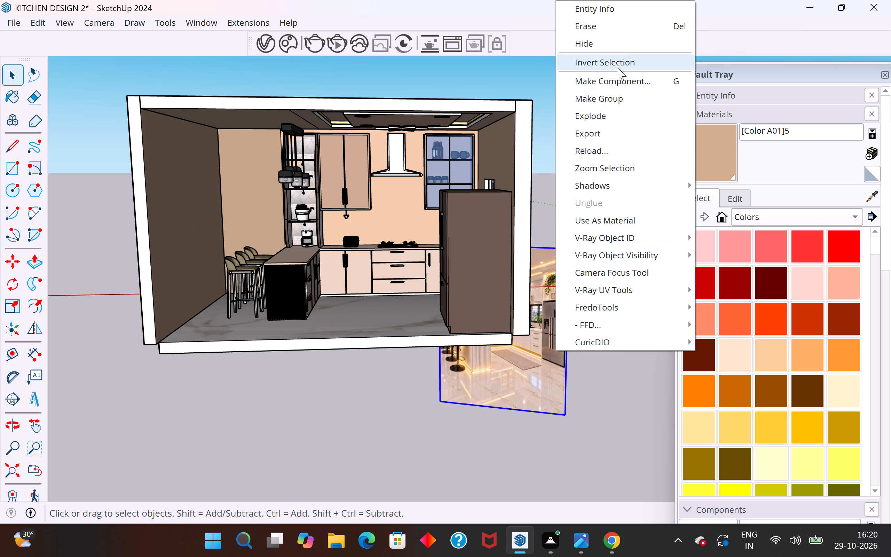
click(620, 39)
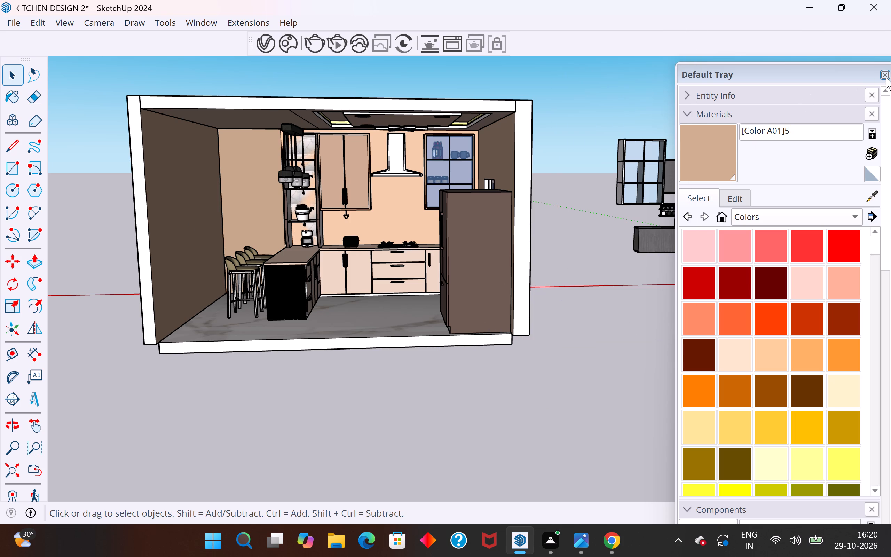
Hide the spare cabinets and shelving units standing outside the kitchen.
click(886, 77)
middle_drag(714, 252, 728, 258)
drag(782, 127, 594, 265)
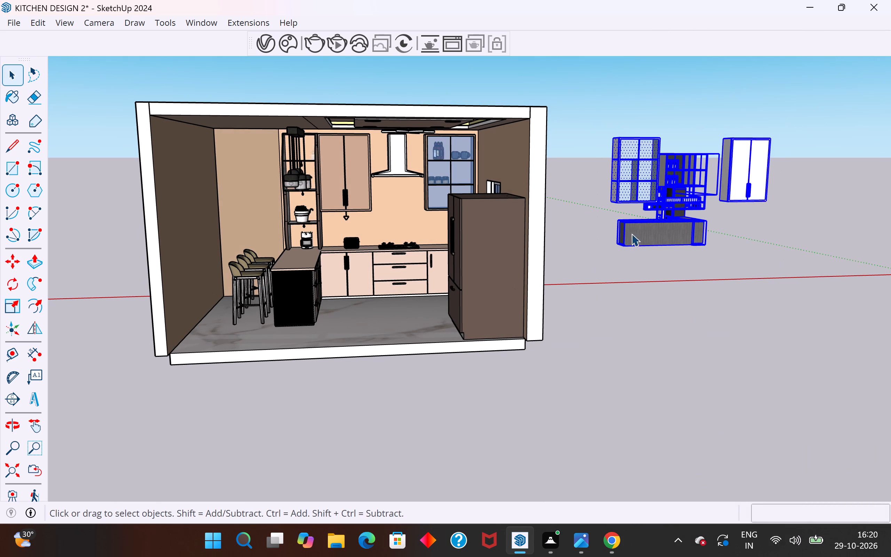
right_click(631, 234)
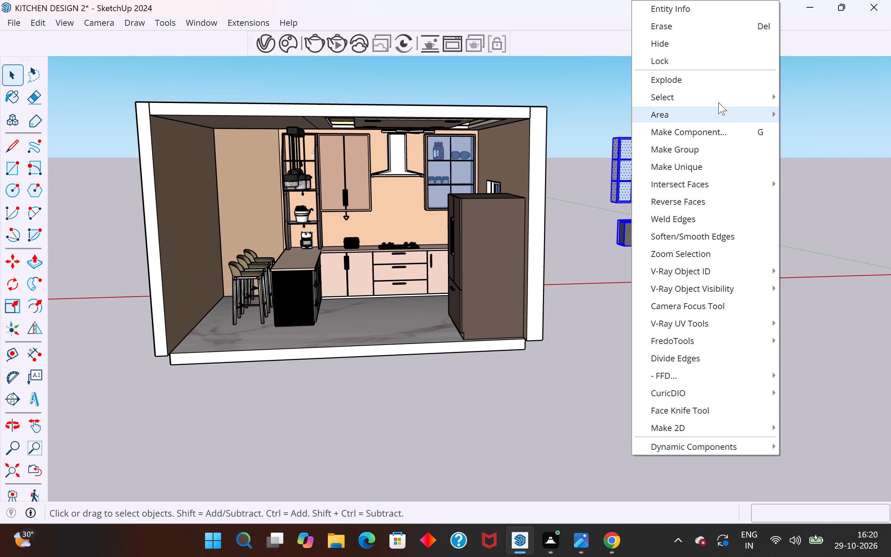
click(684, 44)
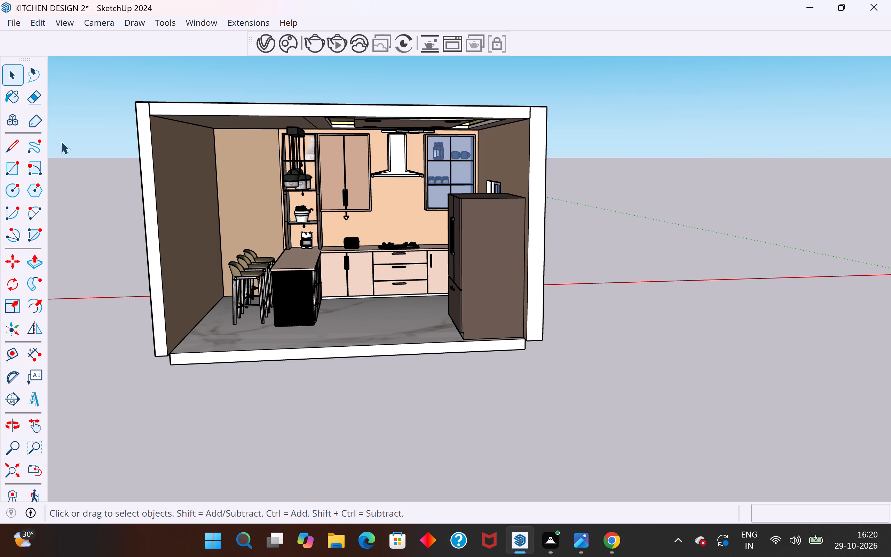
Enable the Section tool set.
scroll(751, 238, down, 4)
middle_drag(457, 216, 405, 203)
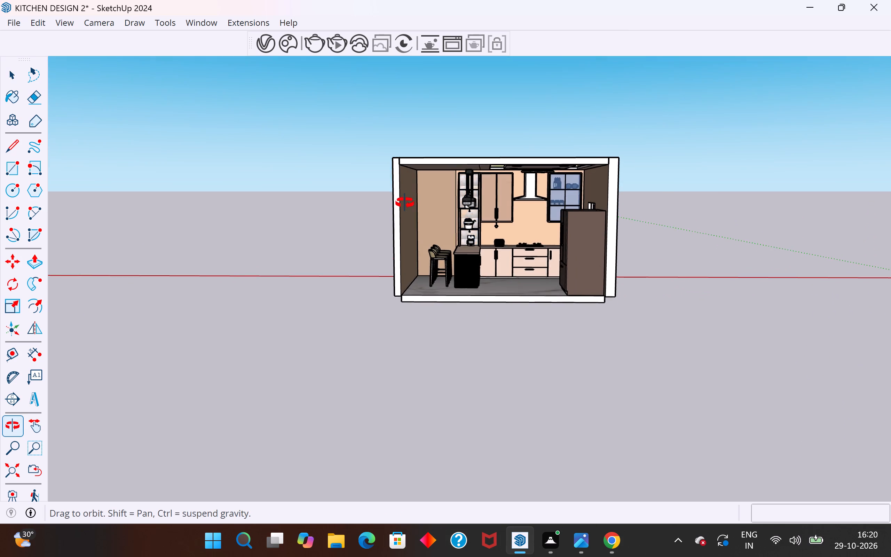
middle_drag(405, 203, 409, 206)
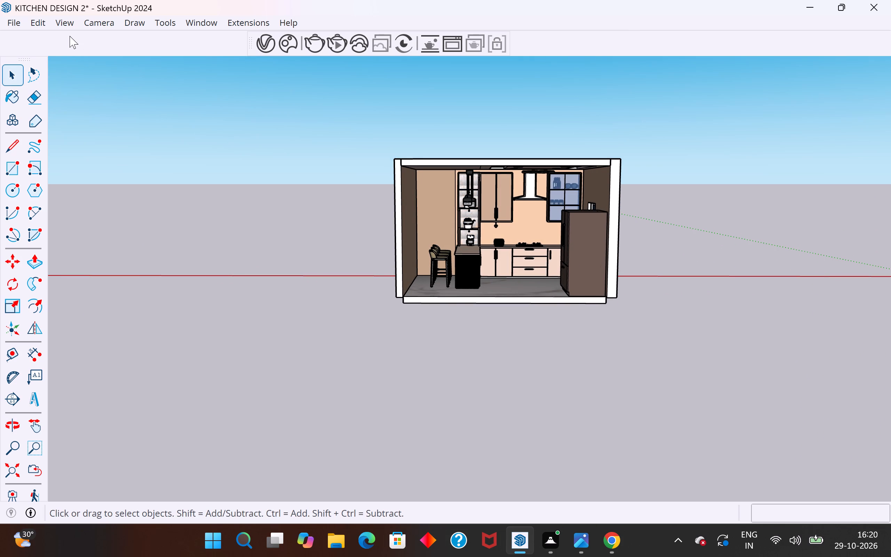
click(62, 25)
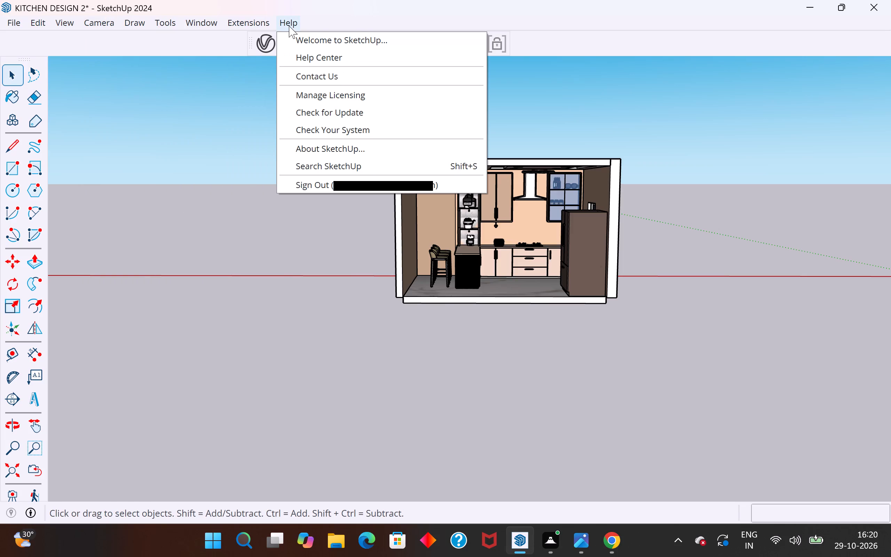
right_click(362, 22)
right_click(567, 17)
click(563, 36)
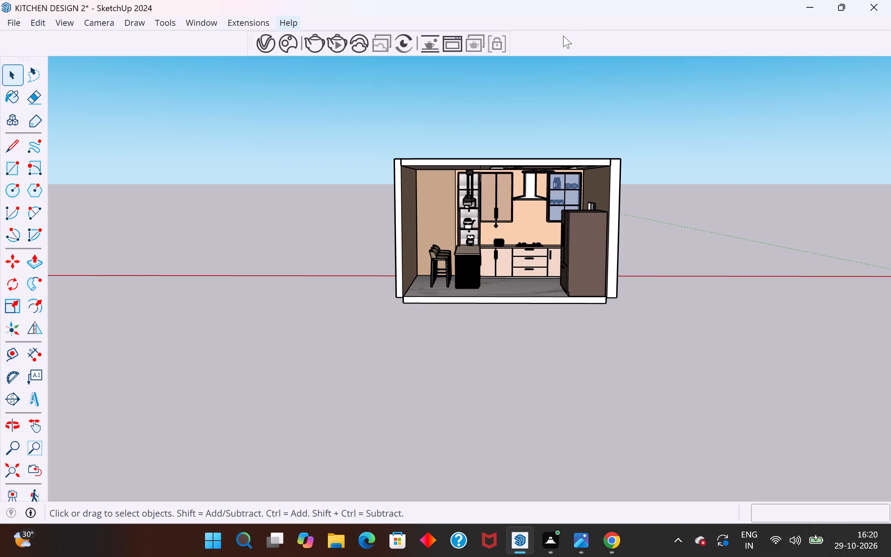
right_click(572, 21)
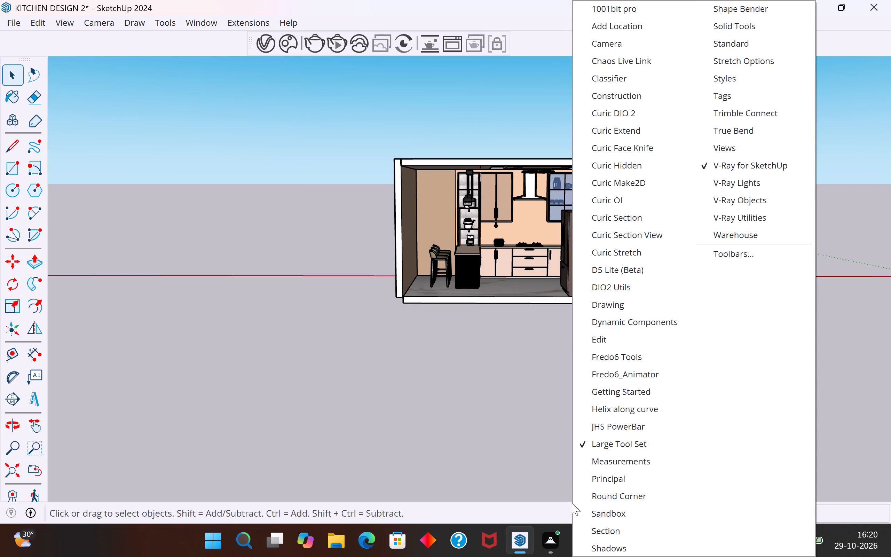
click(610, 530)
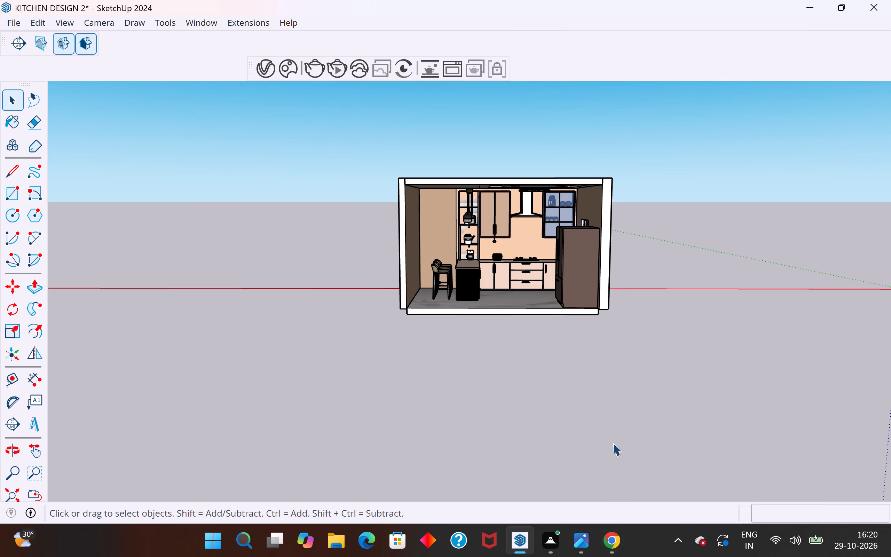
Place a section plane on the kitchen's back wall, keeping its default name.
click(15, 44)
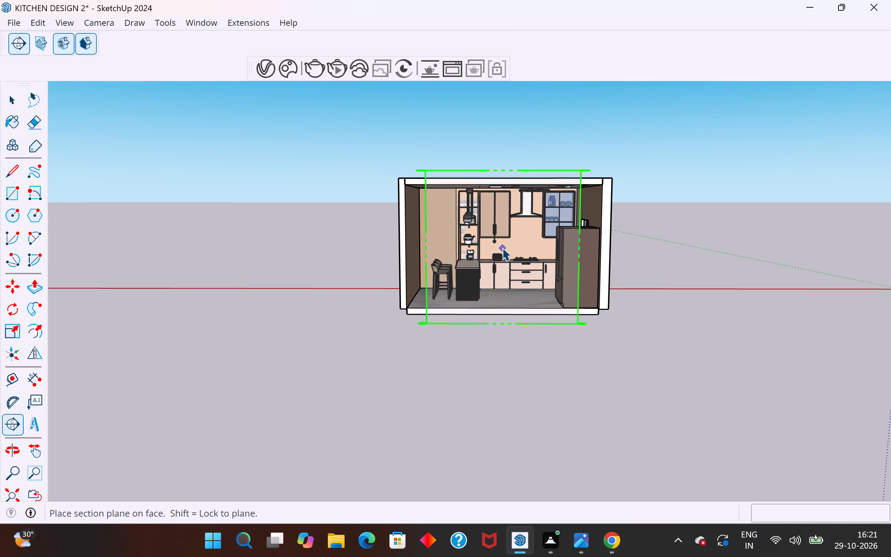
click(502, 248)
click(508, 307)
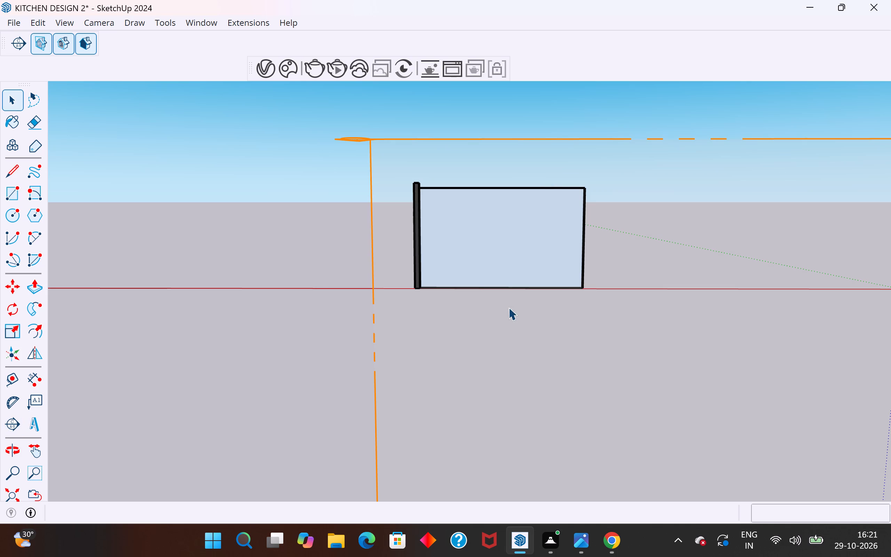
Move the section plane forward from the back wall so it cuts across the kitchen's open front at the fridge.
middle_drag(234, 248, 615, 378)
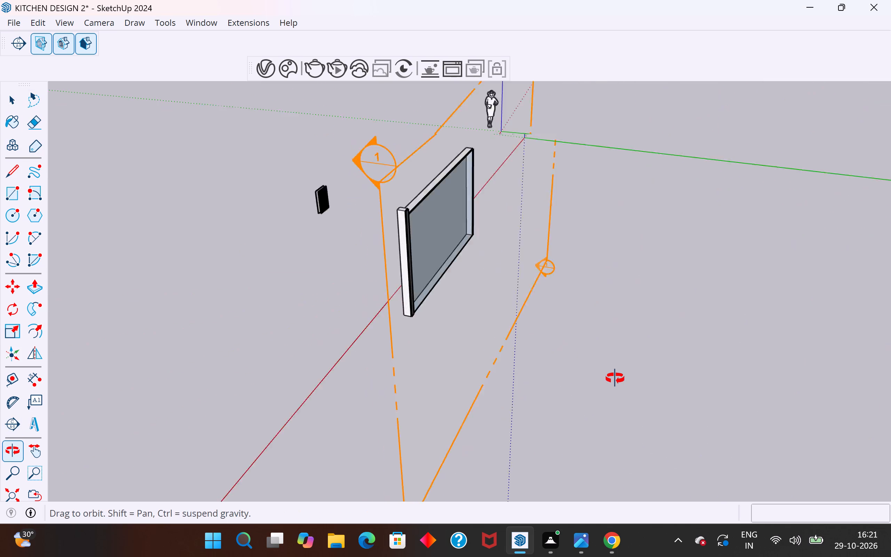
middle_drag(615, 378, 626, 375)
scroll(398, 236, down, 1)
scroll(450, 145, down, 3)
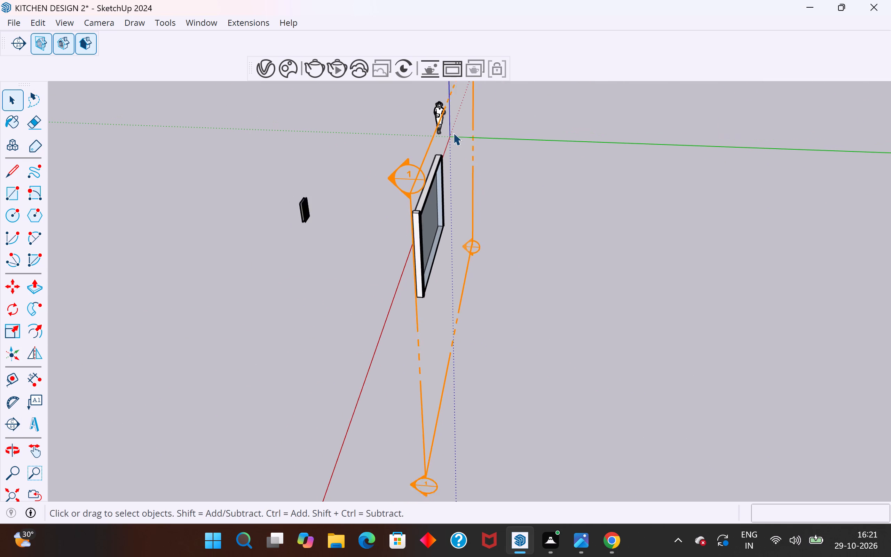
scroll(453, 133, down, 2)
click(435, 381)
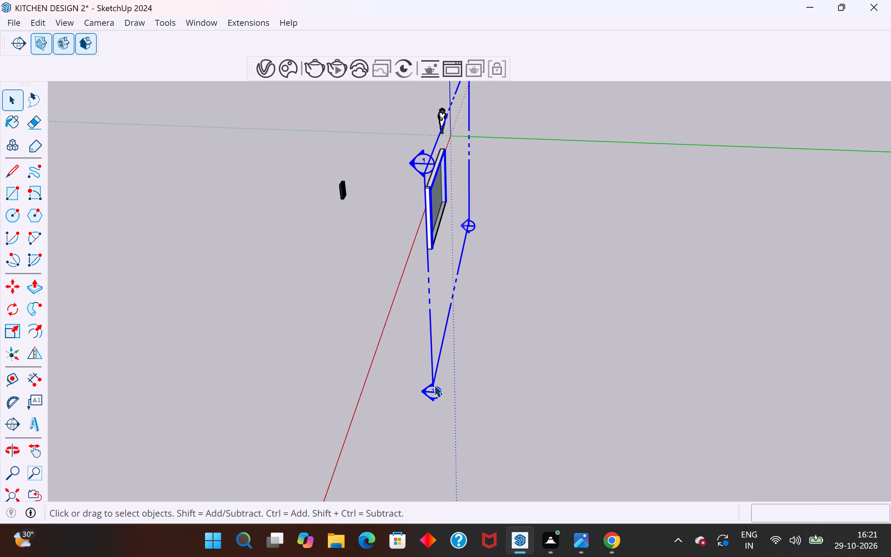
drag(433, 388, 498, 394)
click(433, 394)
click(9, 288)
drag(433, 393, 444, 393)
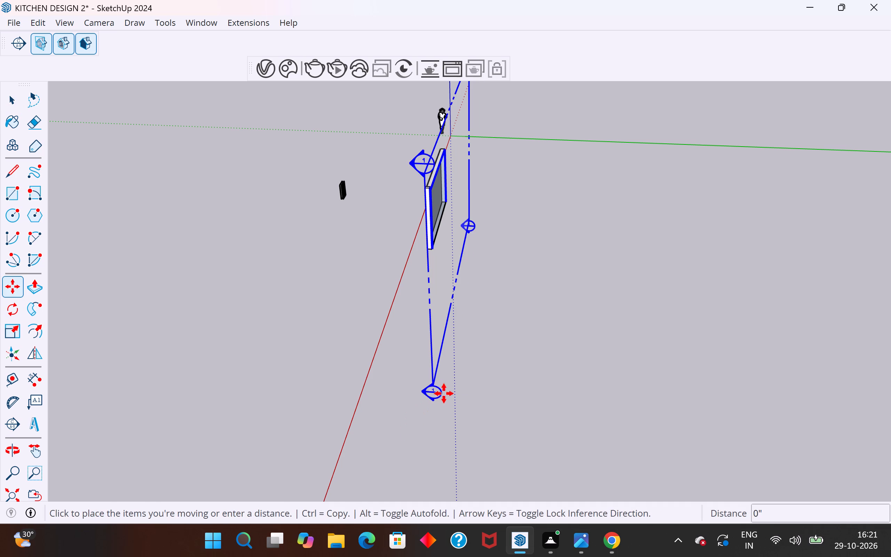
drag(444, 393, 499, 386)
middle_drag(644, 292, 255, 221)
middle_drag(544, 266, 451, 244)
middle_drag(596, 317, 654, 319)
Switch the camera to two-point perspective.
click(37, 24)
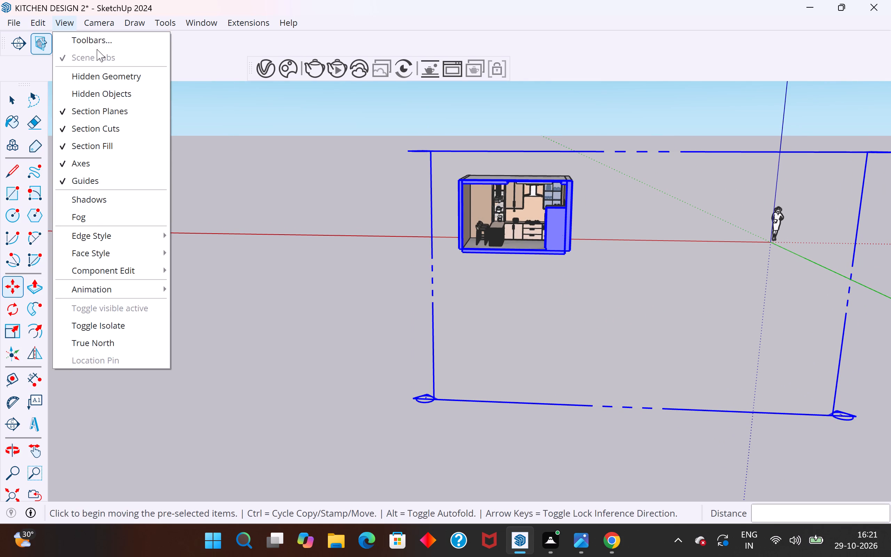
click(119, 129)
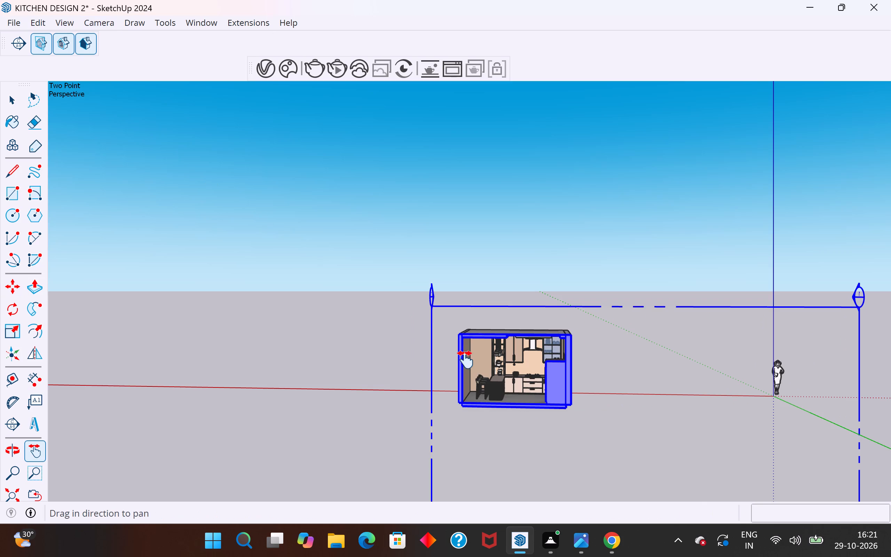
Examine how the ceiling fan is nested inside the false ceiling group by opening the groups.
scroll(580, 416, up, 6)
middle_drag(585, 382, 616, 369)
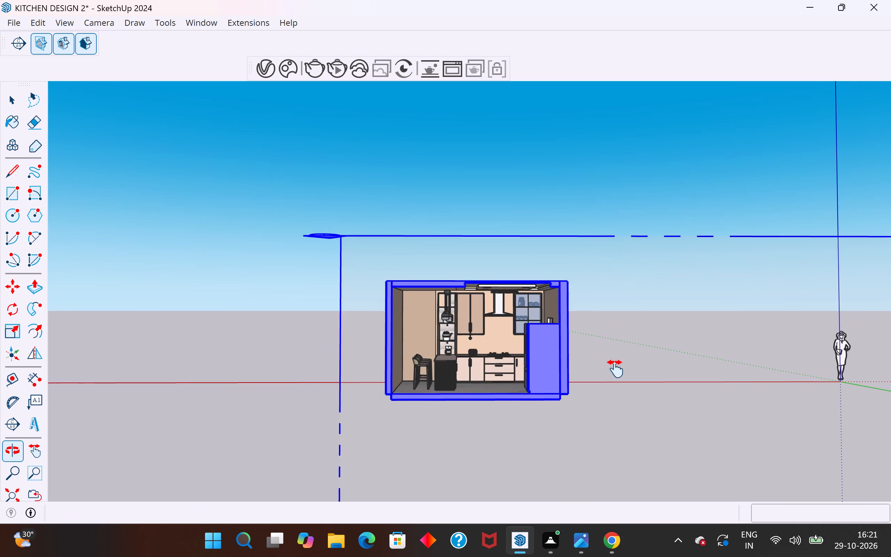
scroll(537, 322, up, 6)
middle_drag(539, 322, 560, 329)
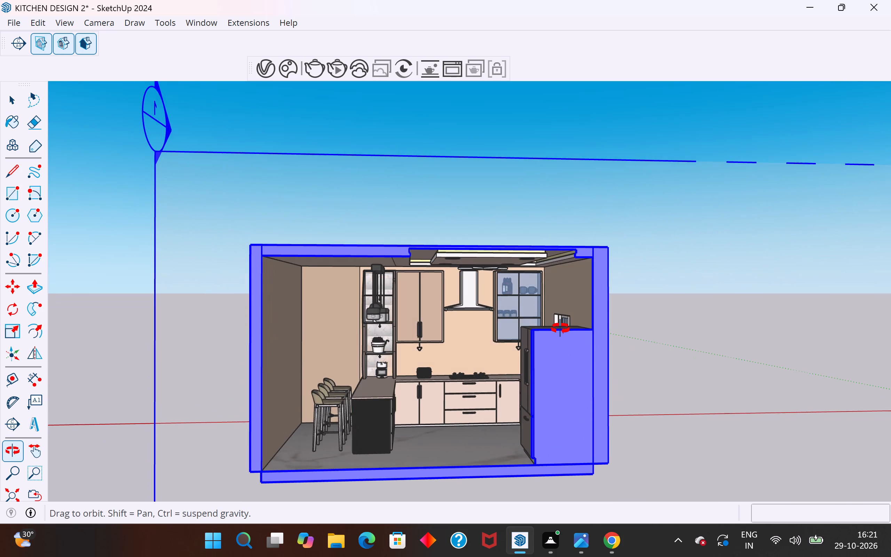
middle_drag(560, 329, 542, 332)
scroll(512, 258, up, 10)
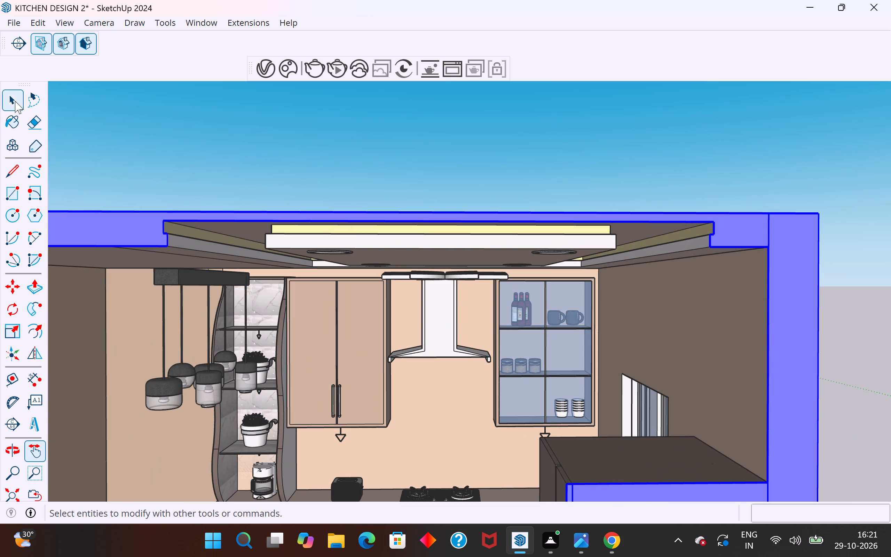
click(16, 98)
click(221, 148)
click(447, 277)
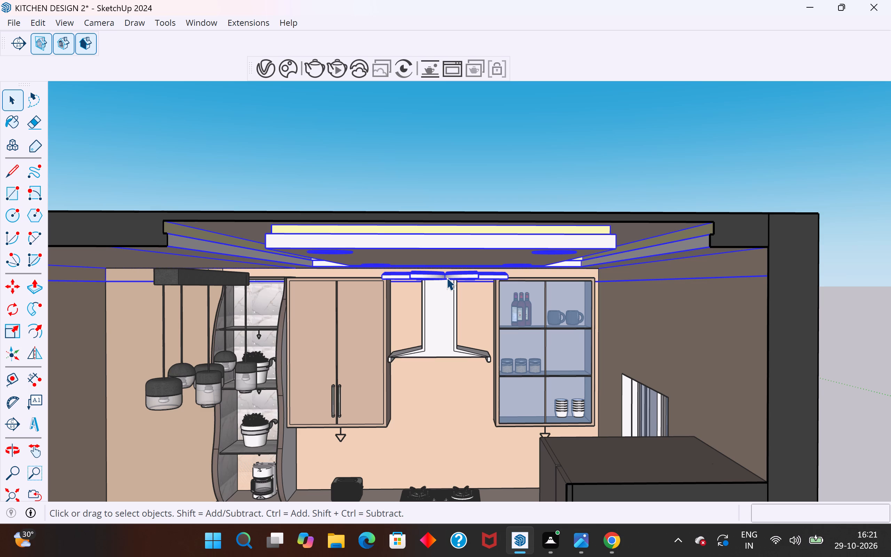
double_click(446, 278)
double_click(446, 278)
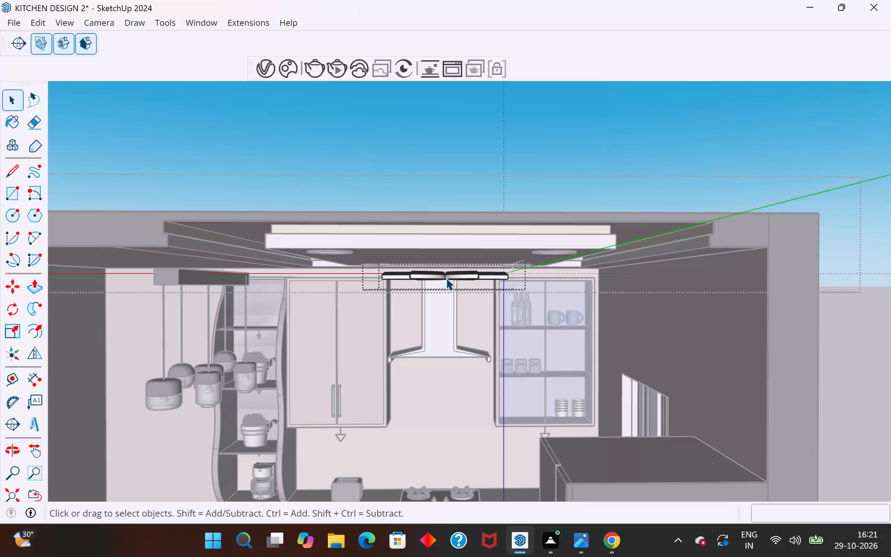
click(446, 278)
double_click(457, 278)
click(489, 163)
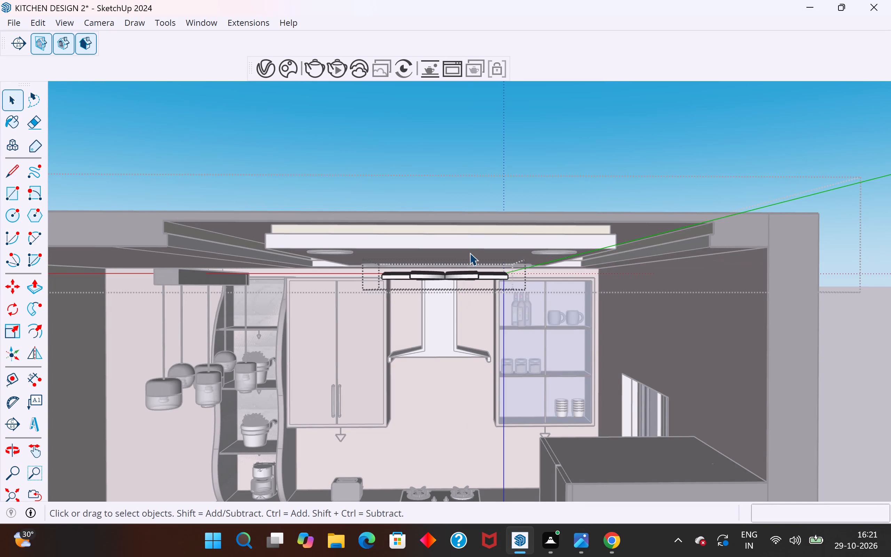
click(470, 253)
right_click(470, 253)
click(725, 112)
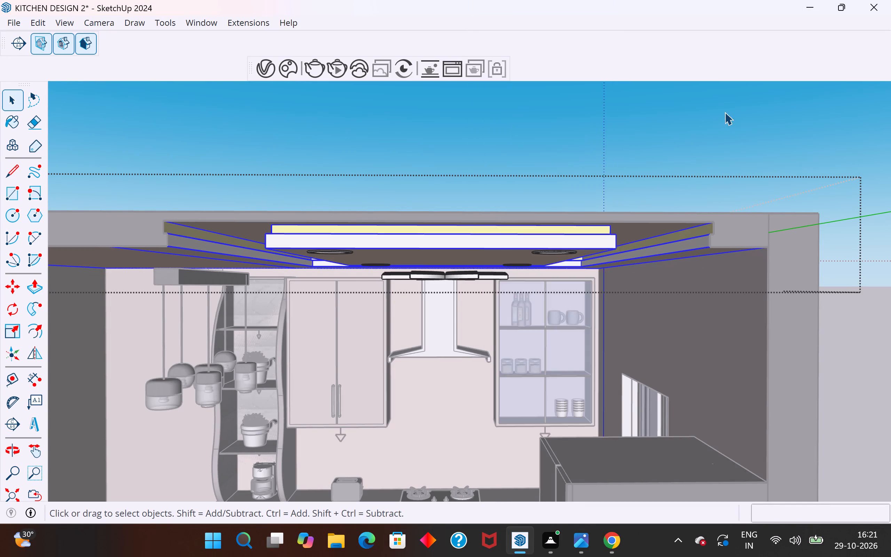
Explode the outer group that holds the false ceiling and the ceiling fan.
click(432, 277)
scroll(432, 277, up, 3)
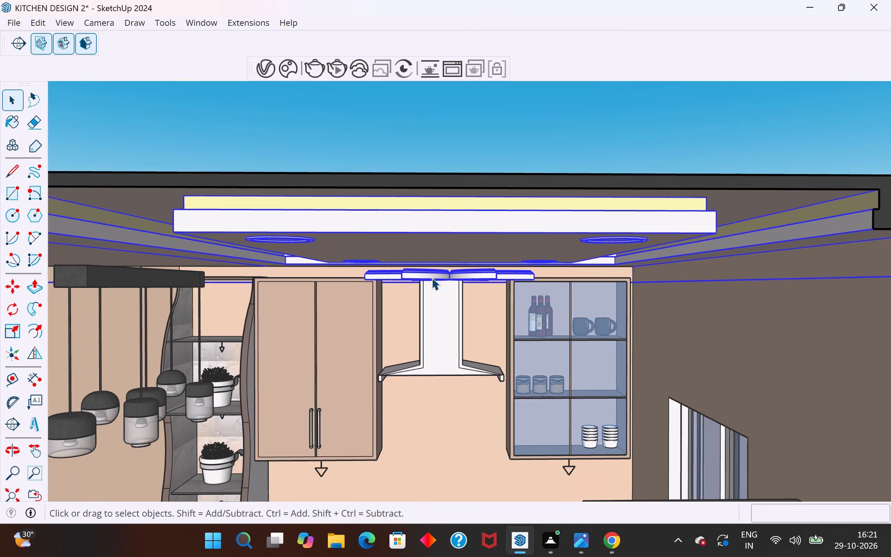
middle_drag(432, 277, 512, 194)
click(506, 209)
right_click(506, 209)
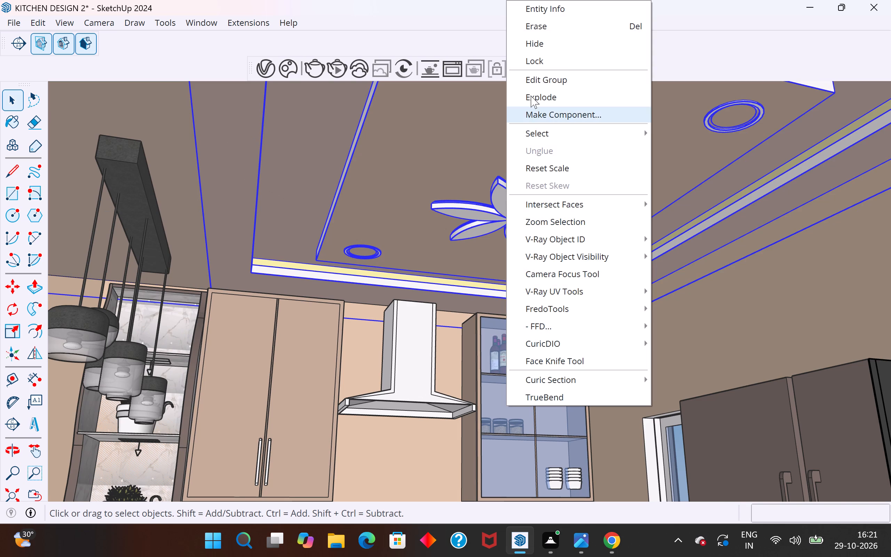
click(540, 93)
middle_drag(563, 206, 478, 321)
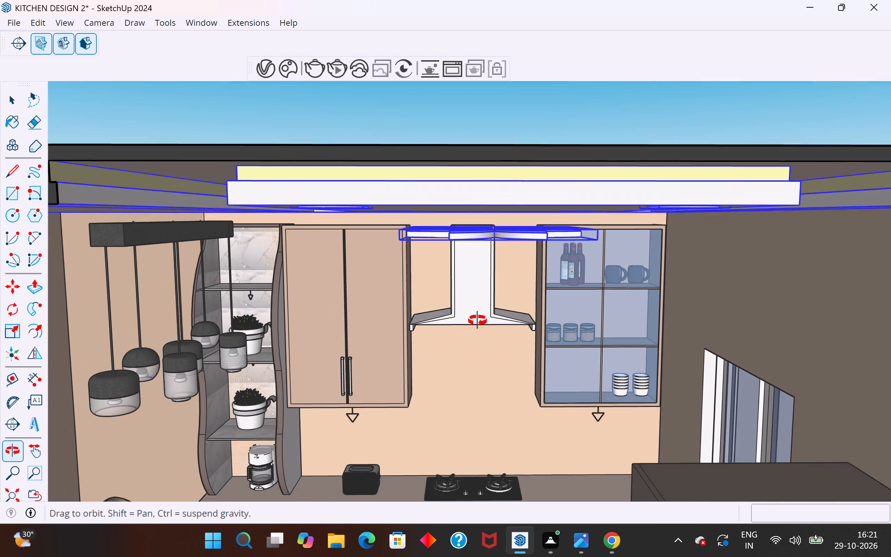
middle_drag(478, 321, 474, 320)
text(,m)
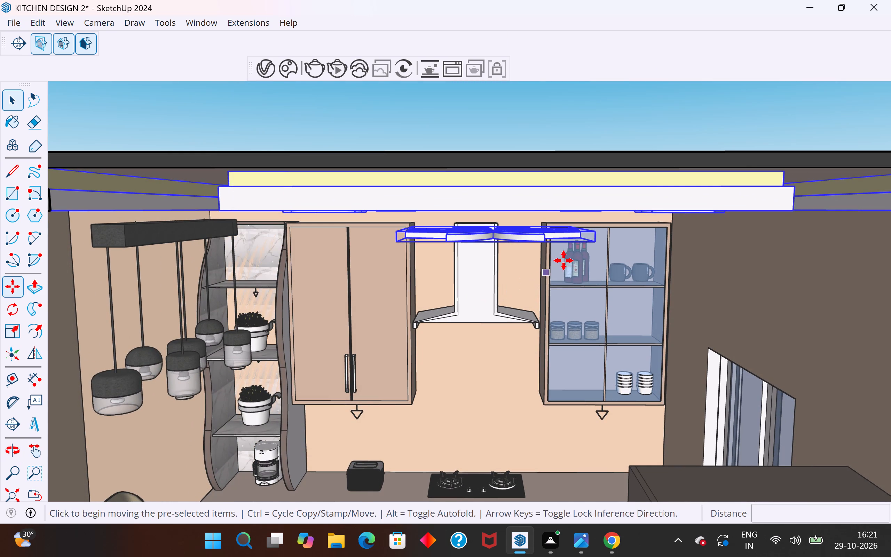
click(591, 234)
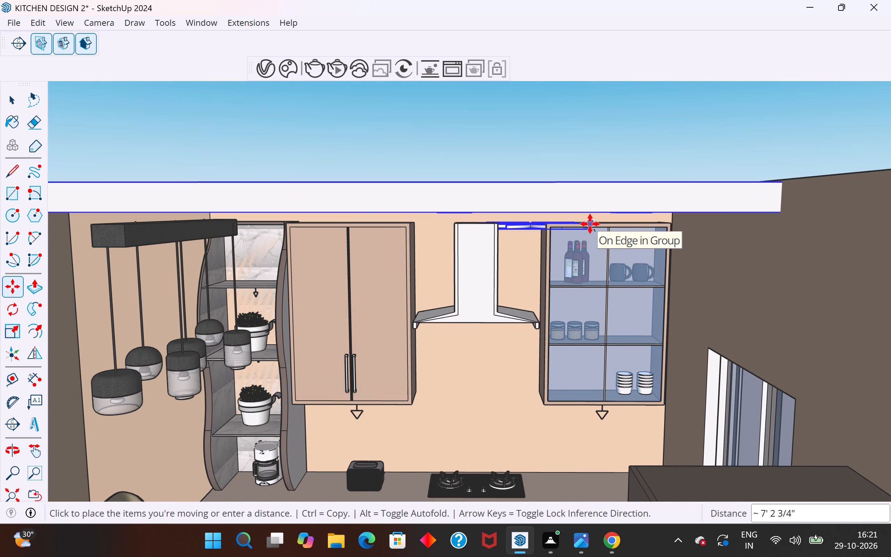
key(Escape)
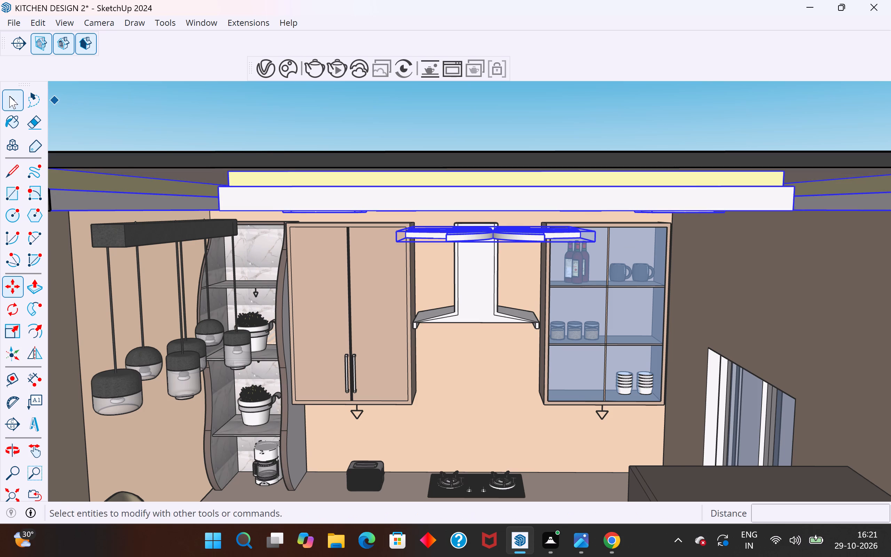
Explode the selected false ceiling and ceiling fan groups into separate parts.
click(9, 96)
right_click(424, 239)
click(479, 84)
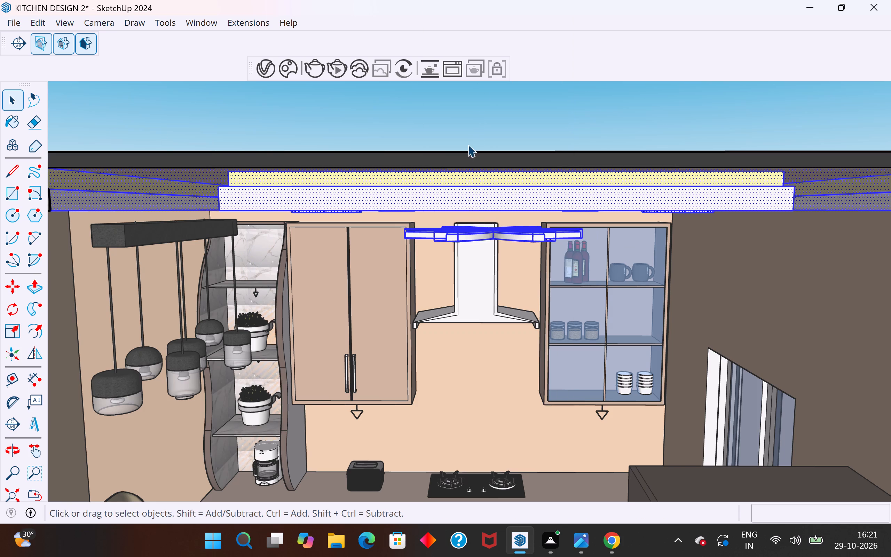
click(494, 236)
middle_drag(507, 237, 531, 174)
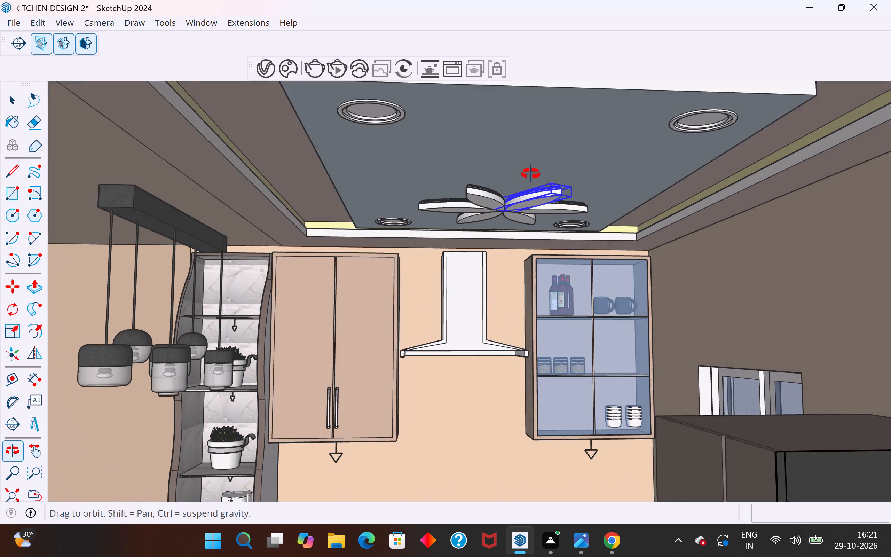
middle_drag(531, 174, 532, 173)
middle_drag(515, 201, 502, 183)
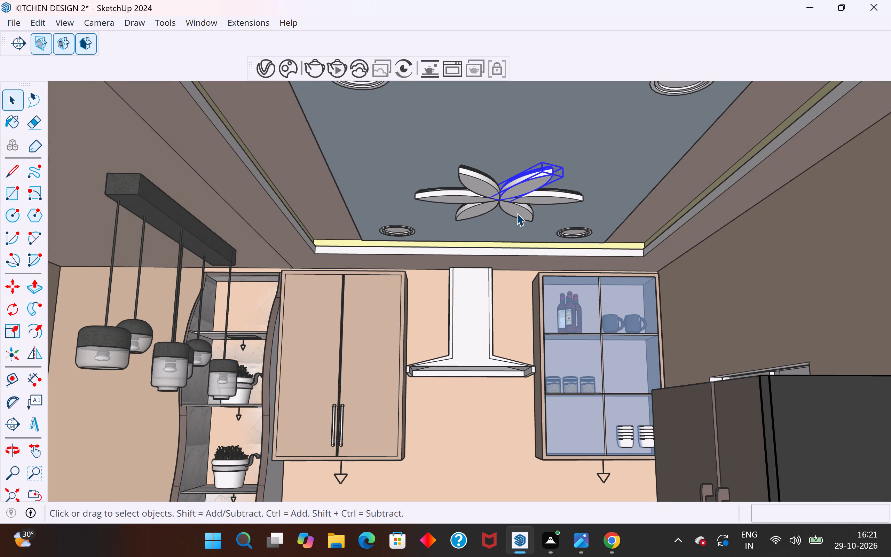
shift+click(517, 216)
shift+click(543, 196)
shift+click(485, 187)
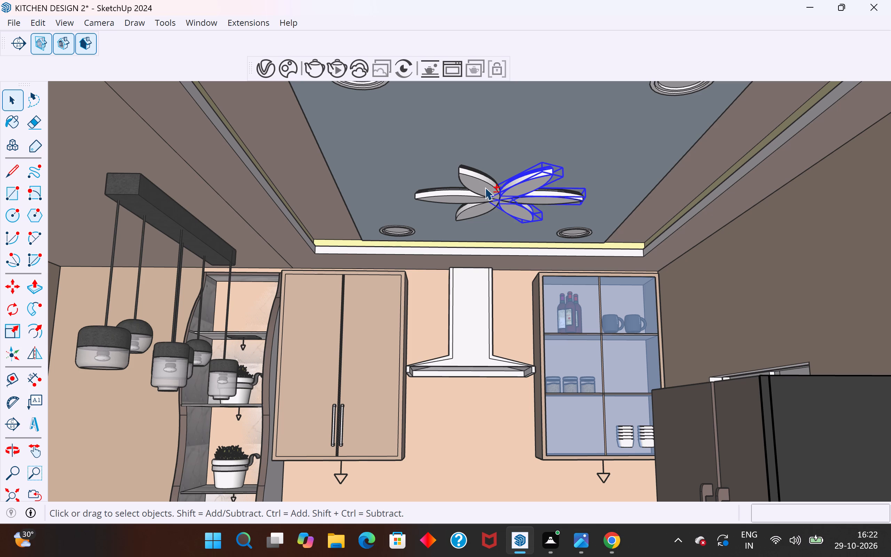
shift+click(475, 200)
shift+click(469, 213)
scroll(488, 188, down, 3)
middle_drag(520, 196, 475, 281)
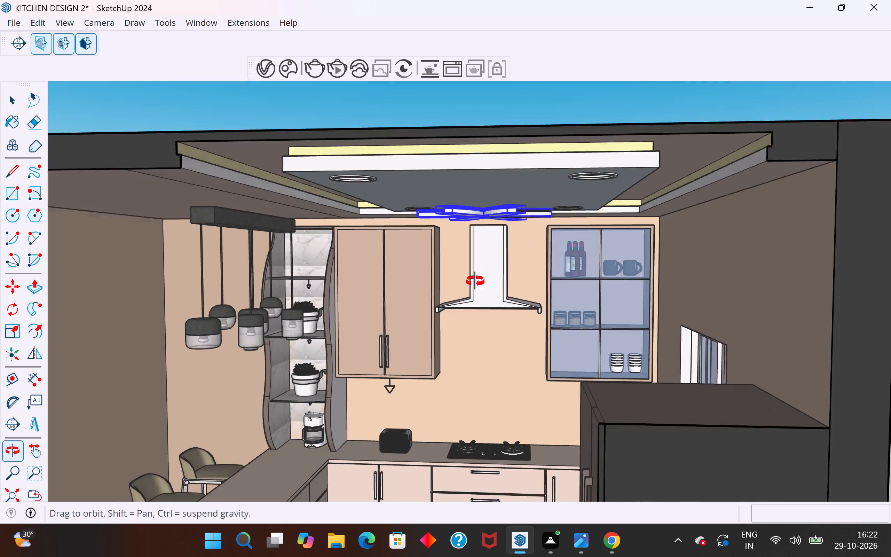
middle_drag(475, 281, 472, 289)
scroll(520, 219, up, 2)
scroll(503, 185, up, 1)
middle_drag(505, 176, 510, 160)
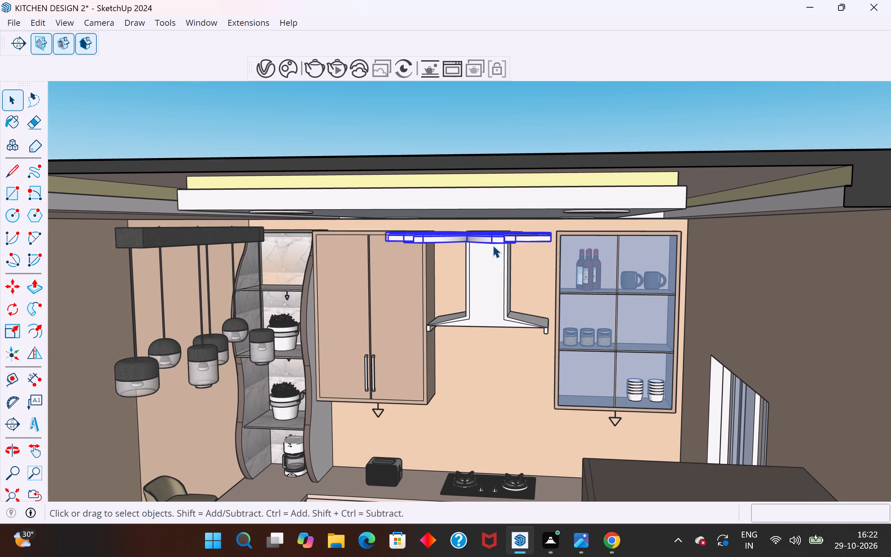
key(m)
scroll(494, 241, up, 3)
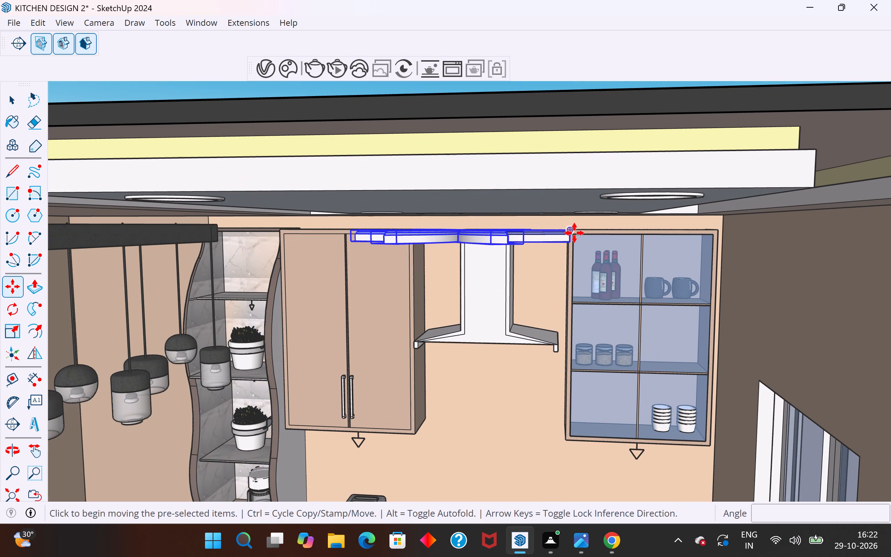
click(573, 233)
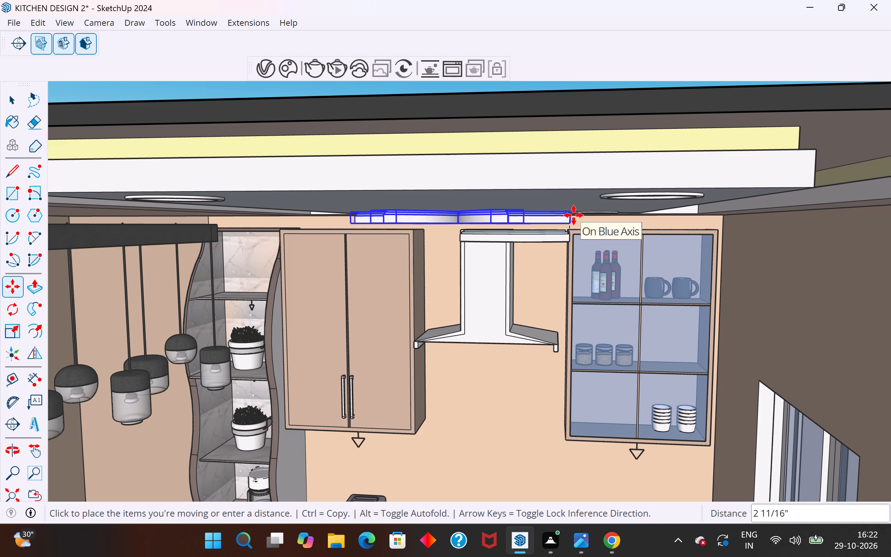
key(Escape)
Select the six ceiling fan petals and move them up about 3 7/16" against the underside of the false ceiling.
middle_drag(556, 238, 584, 118)
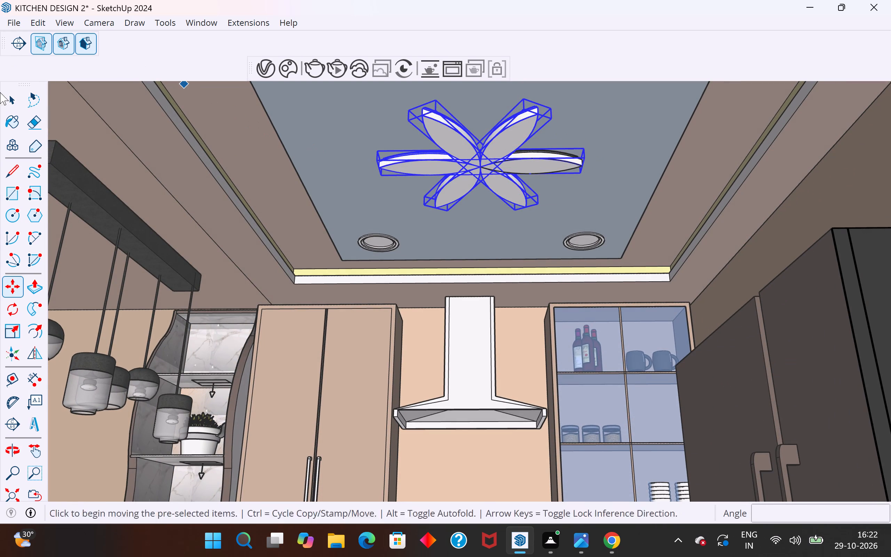
click(6, 106)
scroll(451, 263, down, 2)
scroll(529, 177, up, 2)
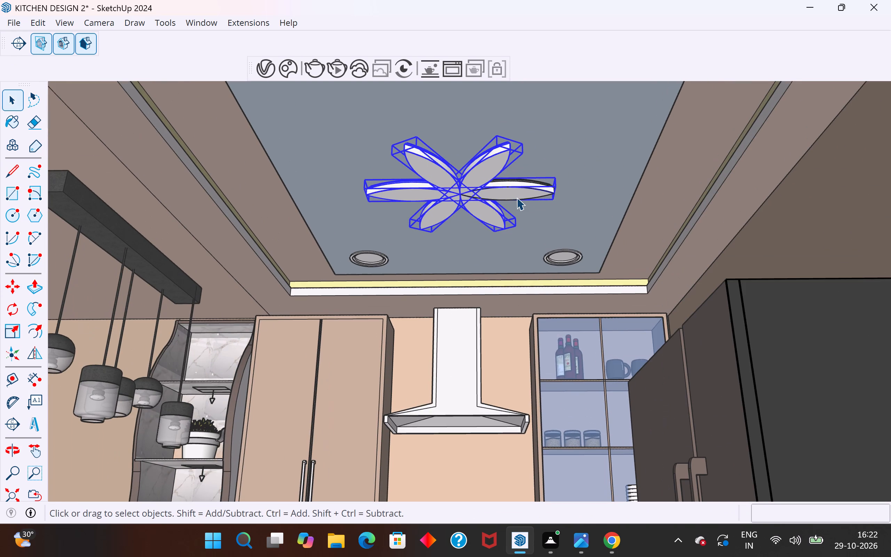
click(519, 194)
click(493, 212)
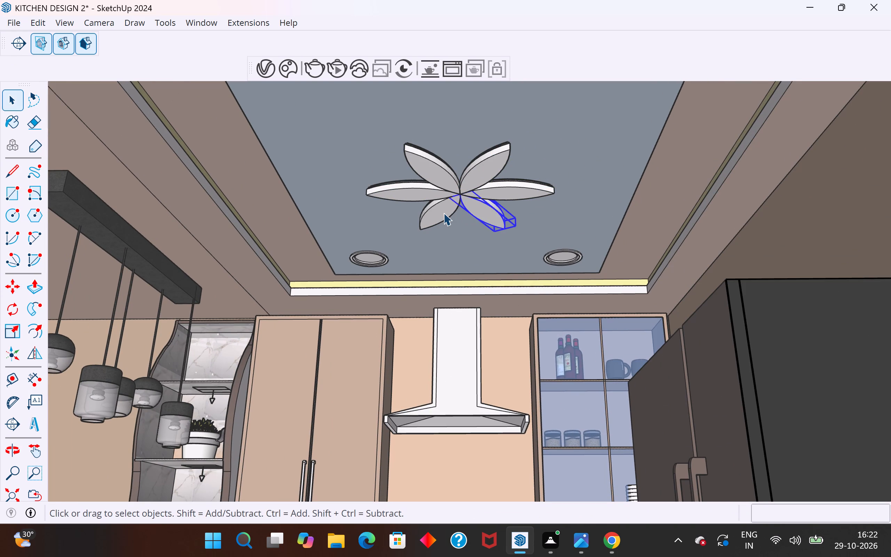
click(443, 213)
ctrl+click(489, 216)
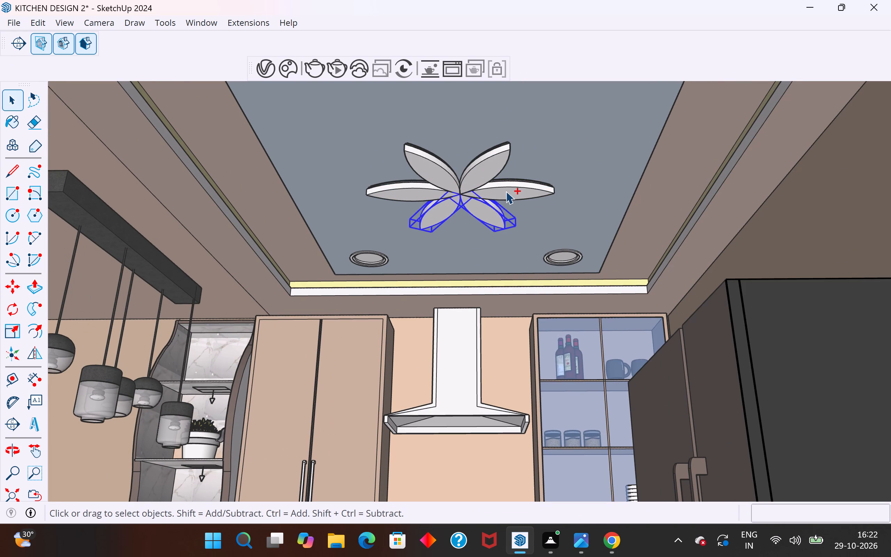
ctrl+click(506, 191)
ctrl+click(487, 174)
ctrl+click(433, 180)
ctrl+click(425, 194)
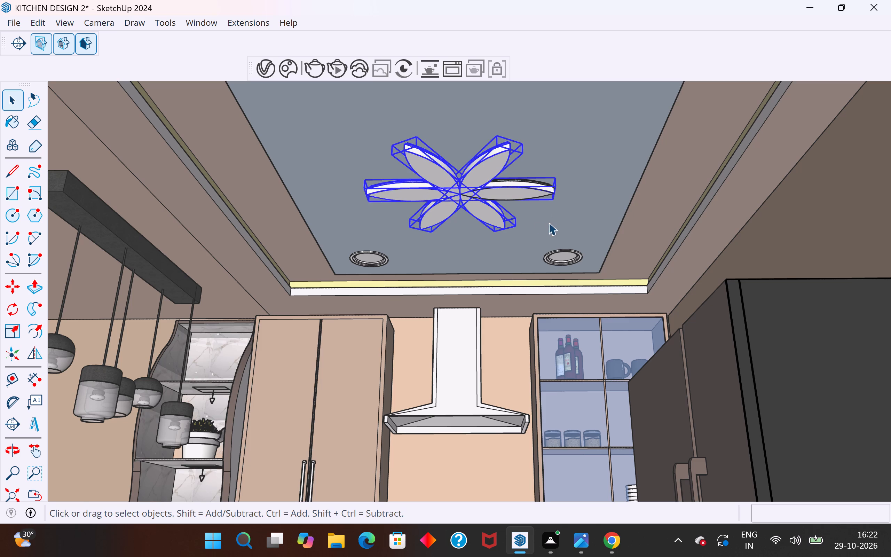
middle_drag(549, 226, 550, 337)
key(m)
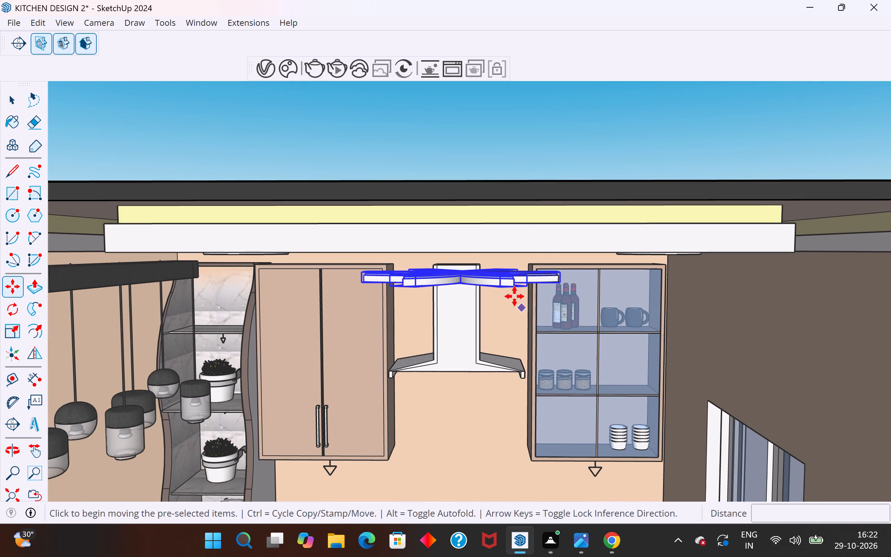
scroll(522, 272, up, 3)
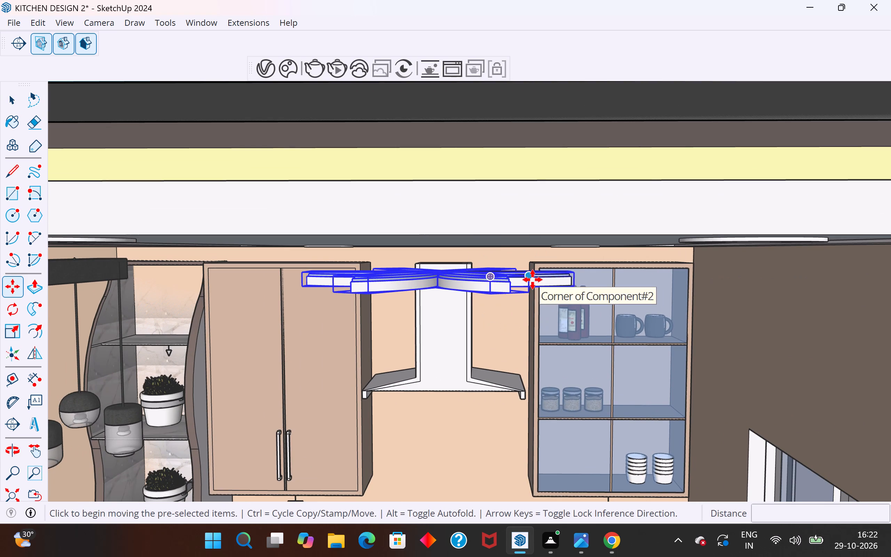
click(533, 280)
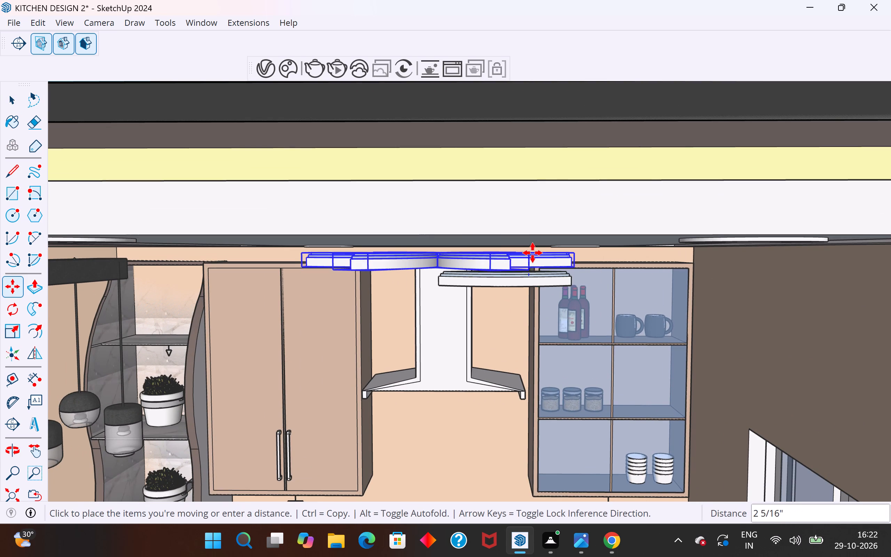
middle_drag(533, 253, 540, 154)
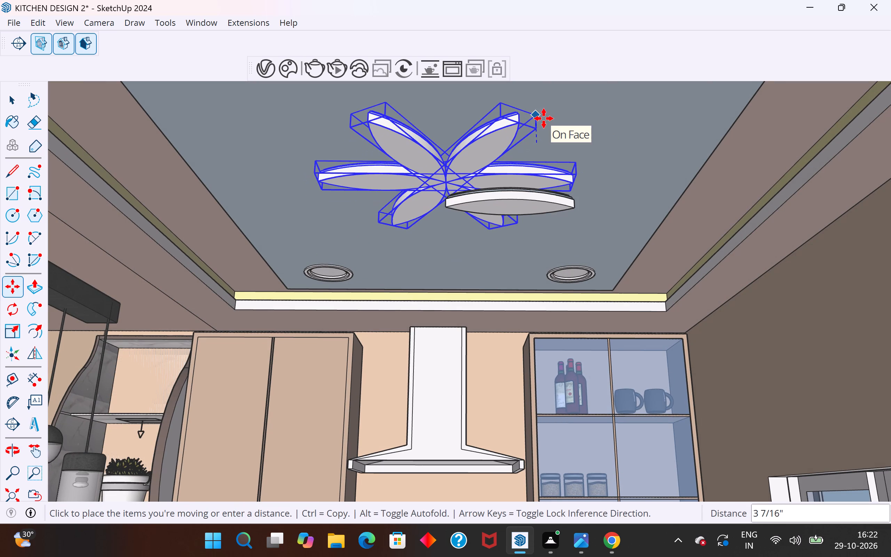
middle_drag(544, 118, 543, 197)
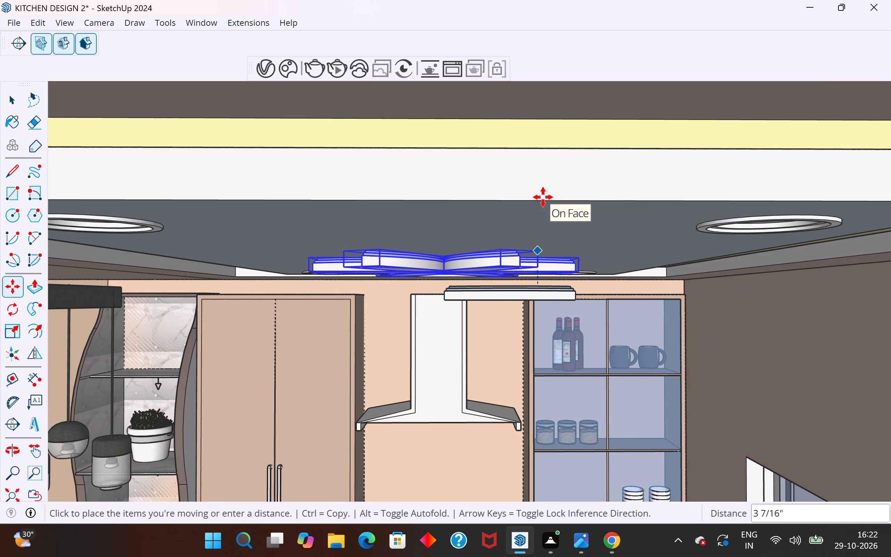
click(543, 197)
Delete the leftover duplicate fan petal hanging below the false ceiling.
click(17, 103)
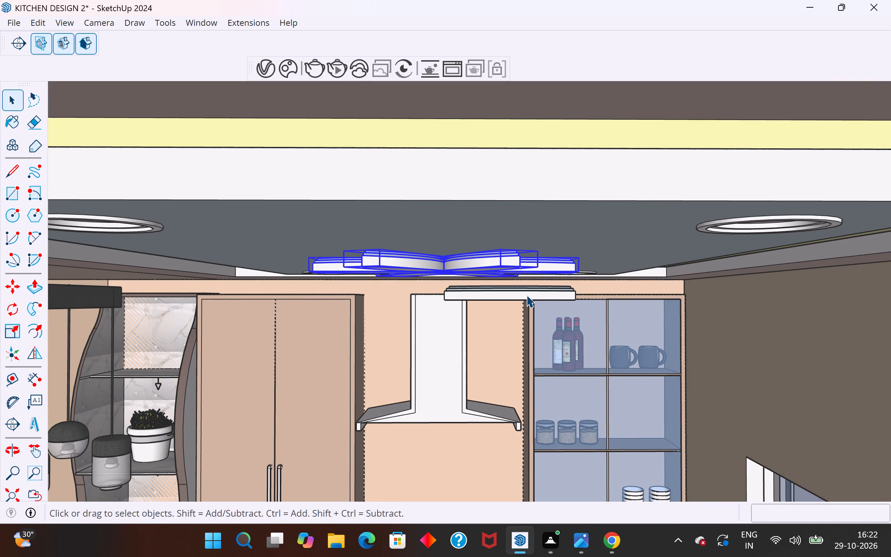
click(526, 295)
key(Delete)
Examine the fan against the ceiling and frame the kitchen interior from its open front, dismissing any notification in the way.
scroll(526, 295, down, 5)
middle_drag(526, 295, 485, 150)
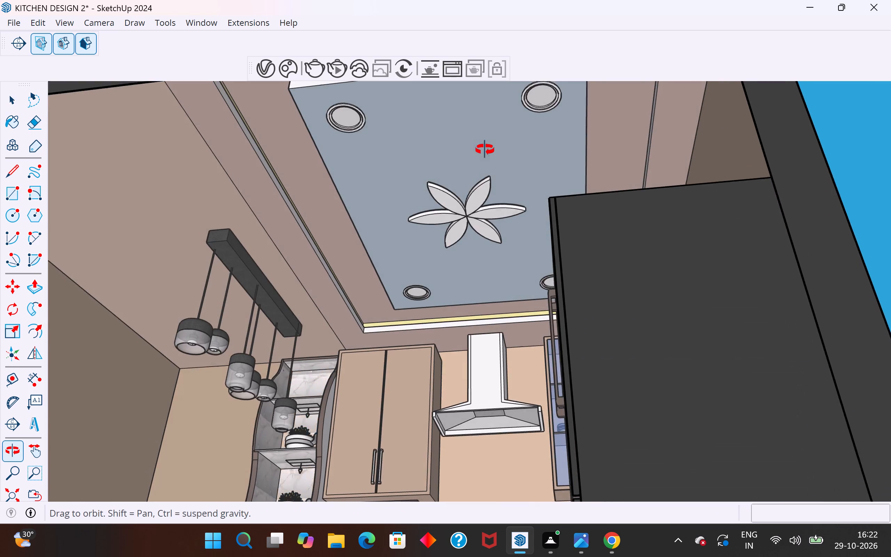
middle_drag(485, 150, 520, 252)
scroll(498, 220, down, 5)
middle_drag(499, 242, 504, 295)
scroll(562, 151, down, 5)
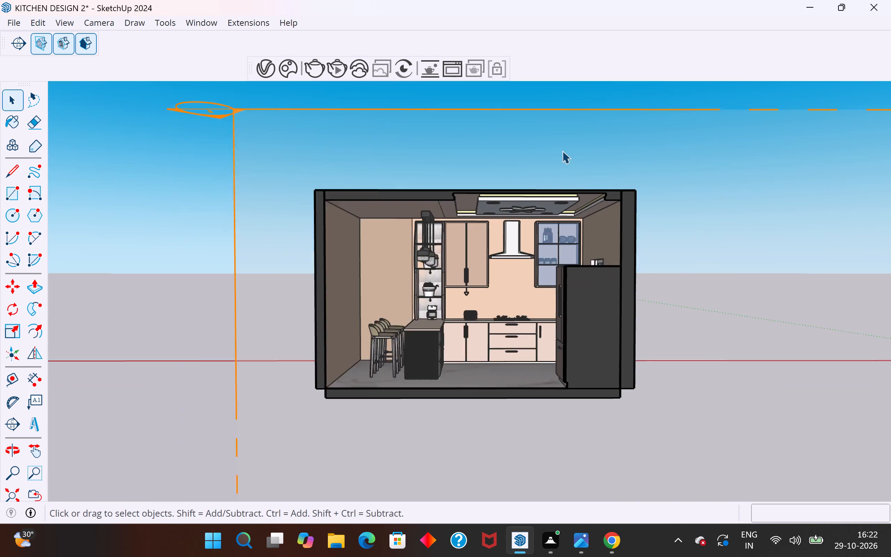
middle_drag(537, 256, 533, 287)
scroll(566, 361, up, 3)
scroll(458, 139, up, 1)
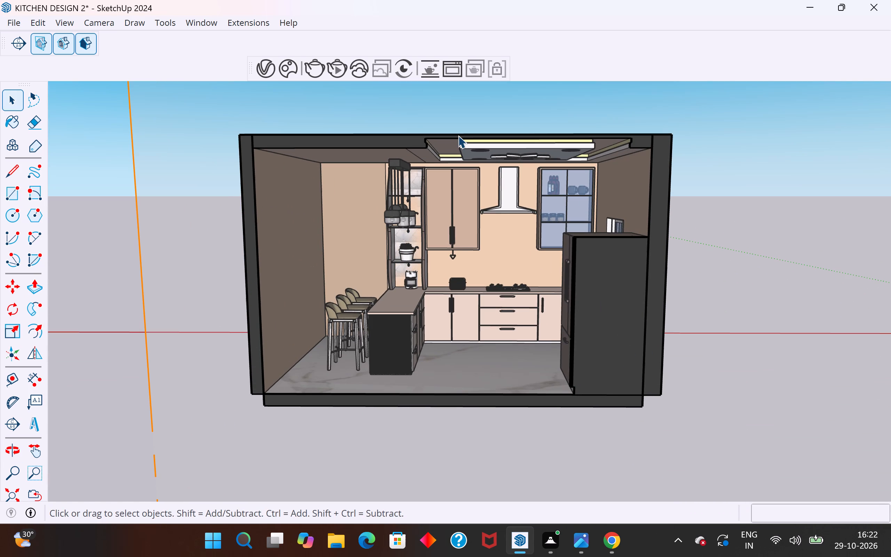
scroll(473, 203, up, 3)
middle_drag(473, 203, 478, 178)
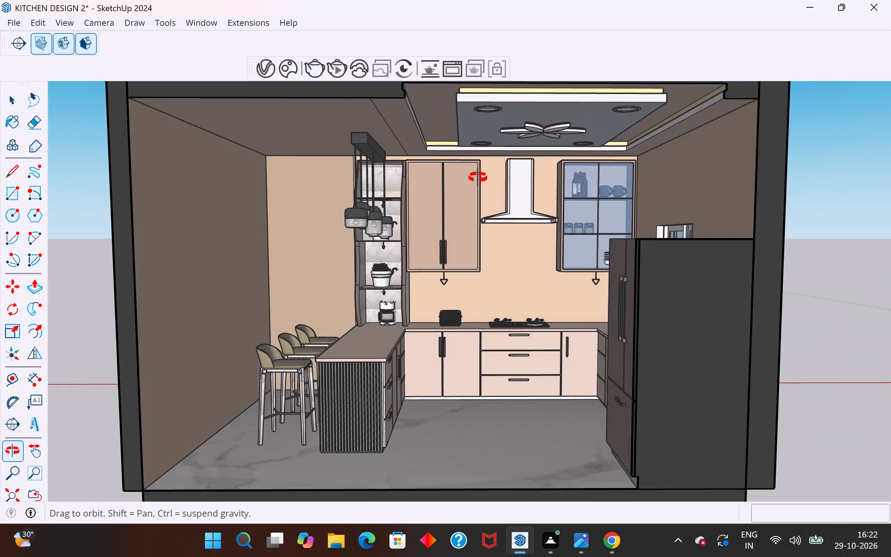
middle_drag(478, 178, 482, 193)
scroll(482, 193, down, 1)
scroll(482, 193, up, 2)
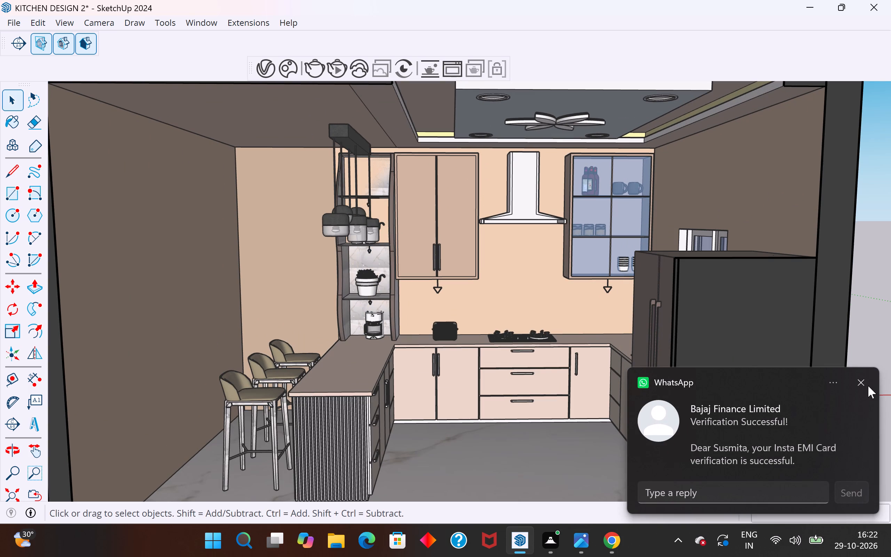
click(861, 380)
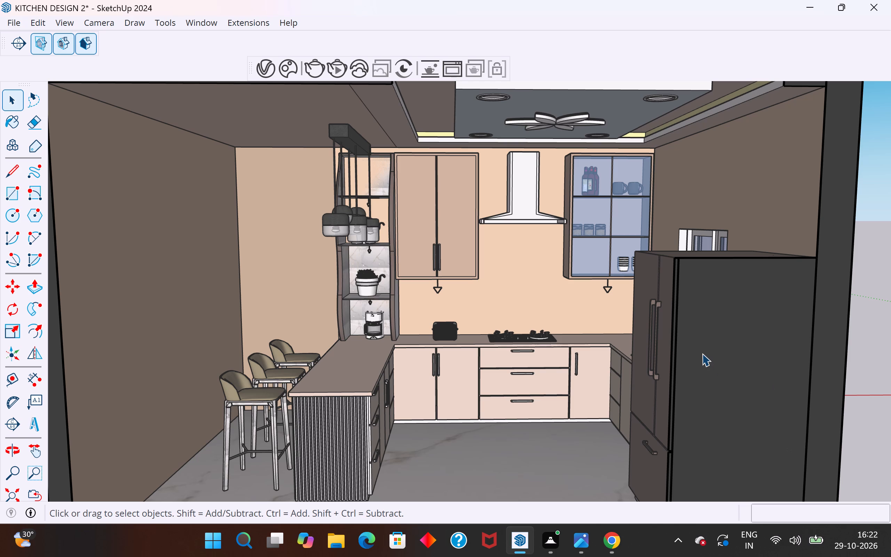
scroll(395, 227, down, 2)
scroll(416, 183, down, 2)
middle_drag(416, 183, 413, 204)
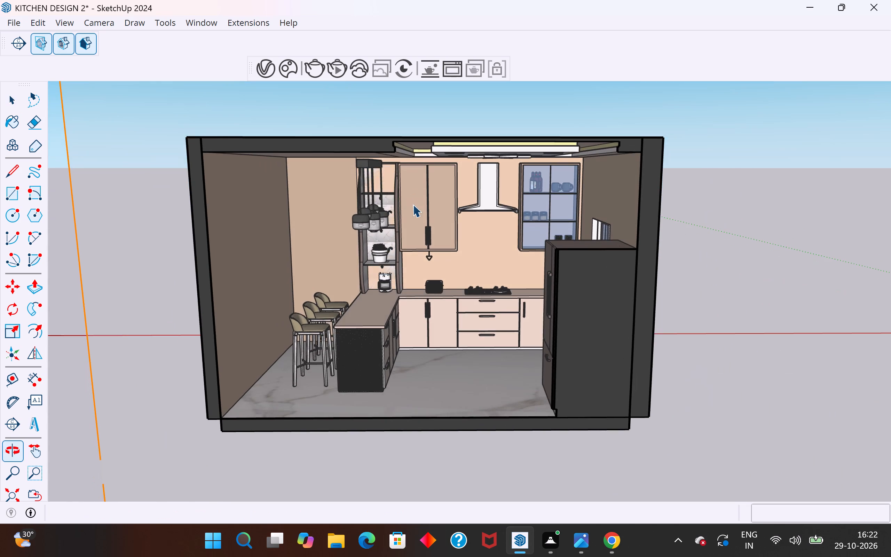
scroll(431, 148, down, 4)
scroll(444, 314, up, 3)
scroll(452, 338, down, 3)
scroll(426, 152, up, 2)
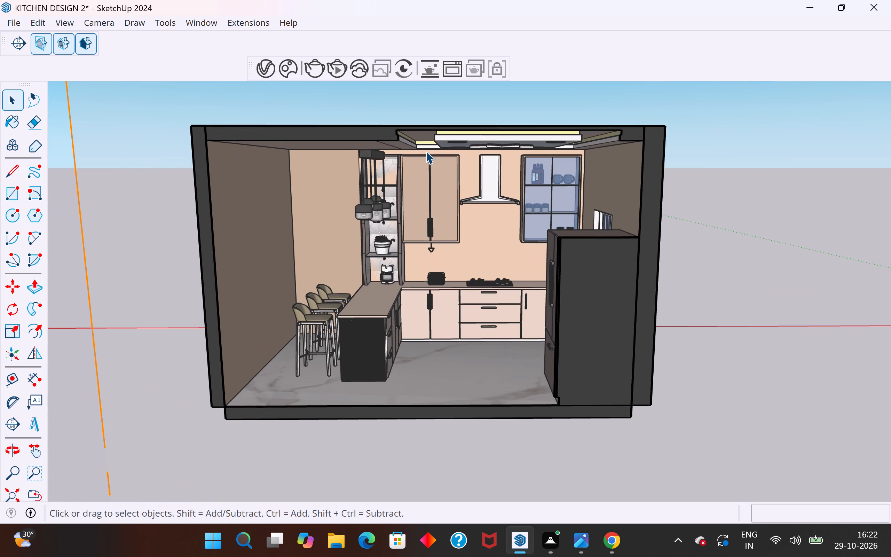
scroll(391, 169, up, 2)
middle_drag(329, 184, 333, 166)
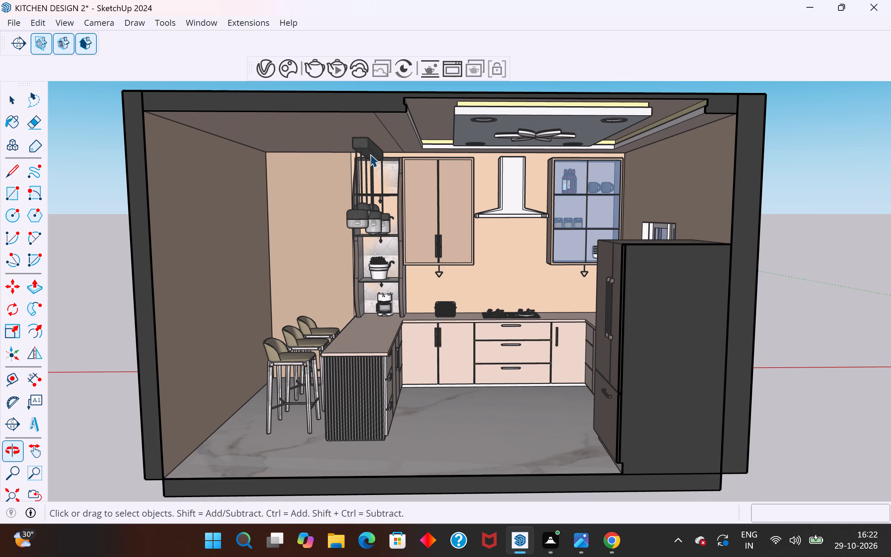
scroll(370, 154, up, 2)
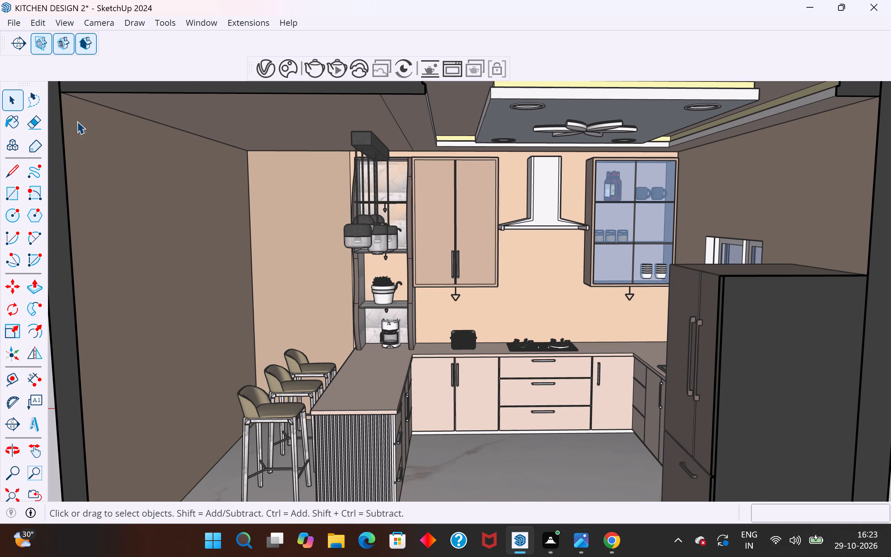
Run a V-Ray test render of the kitchen's front view, examine it and close the frame buffer.
click(267, 76)
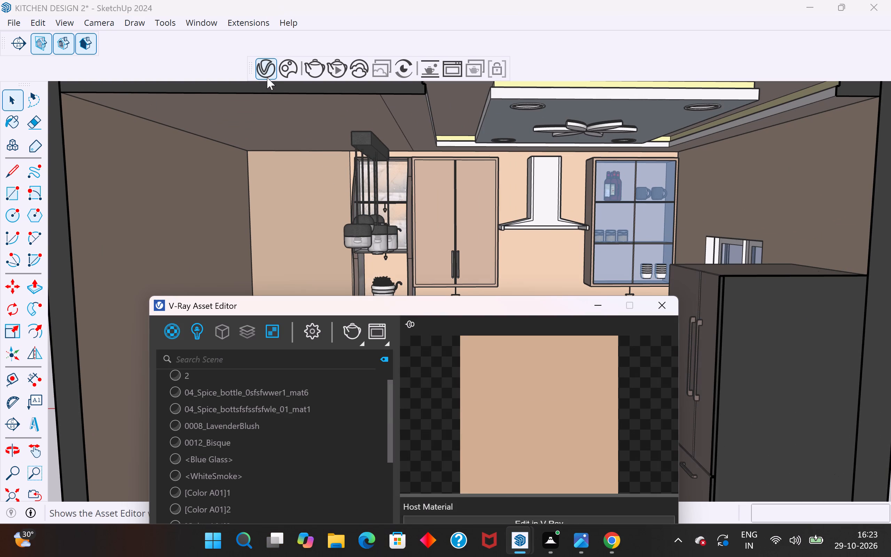
click(356, 332)
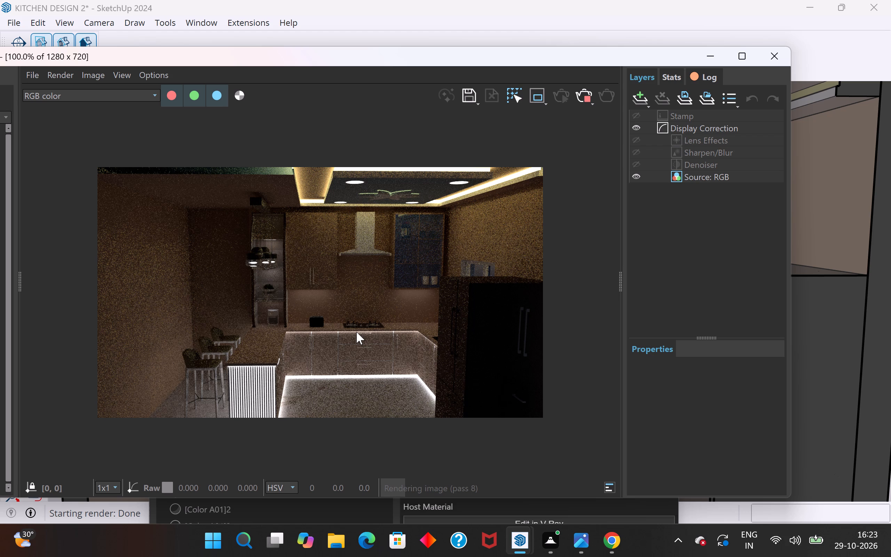
click(643, 35)
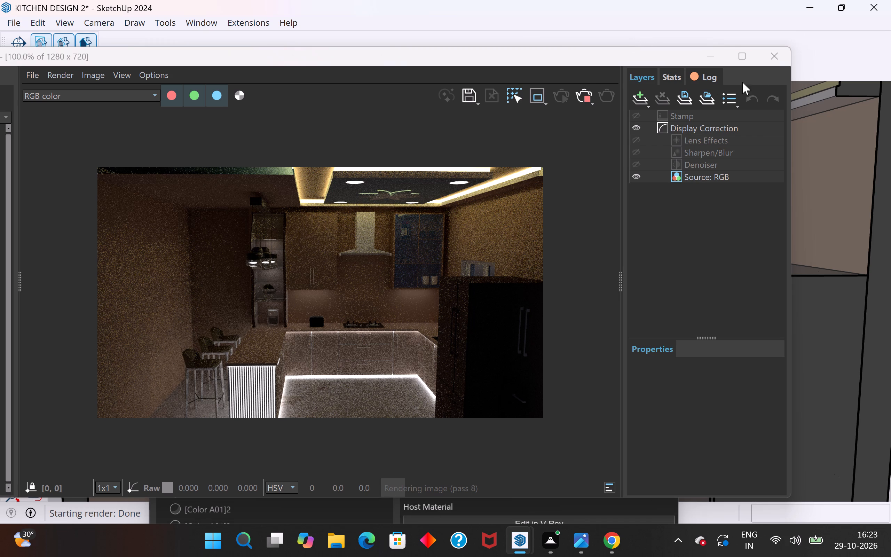
click(774, 63)
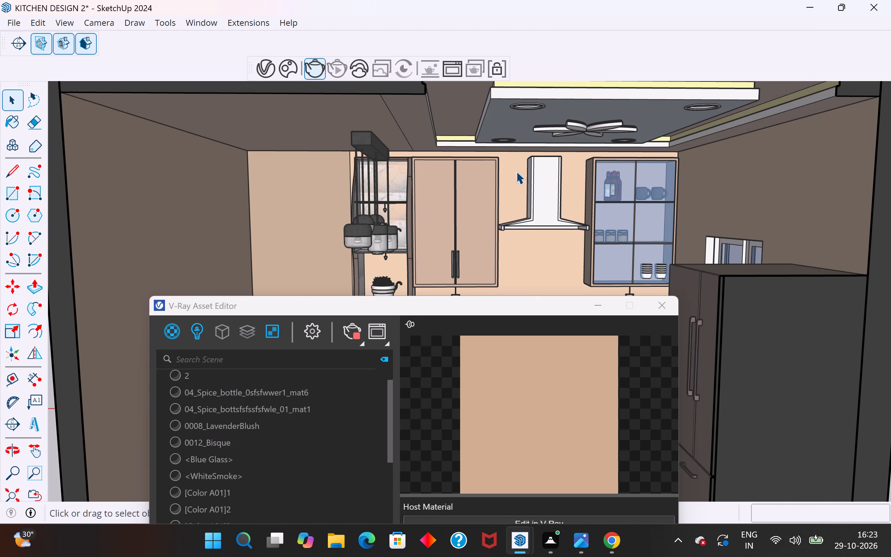
Stop the running render, run an interactive V-Ray render of the kitchen from its open front, examine it and close the frame buffer.
middle_drag(531, 171, 543, 166)
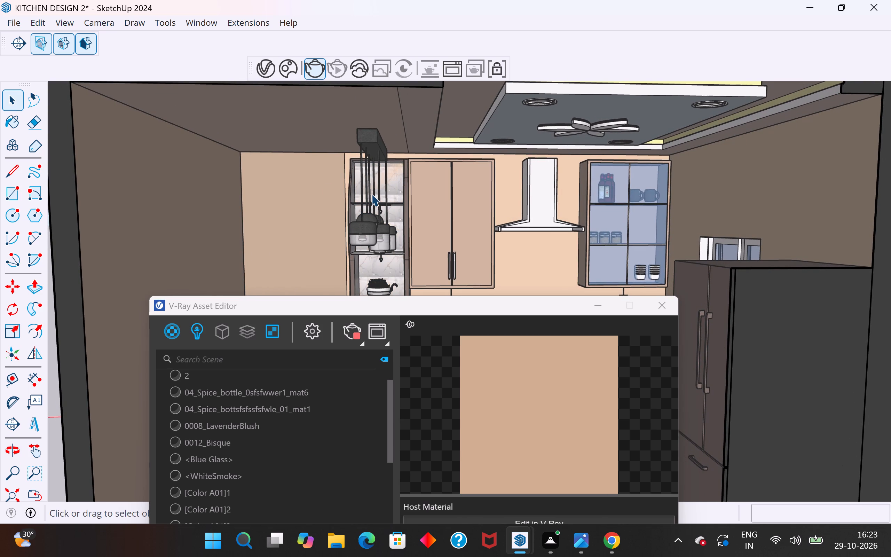
scroll(446, 211, down, 1)
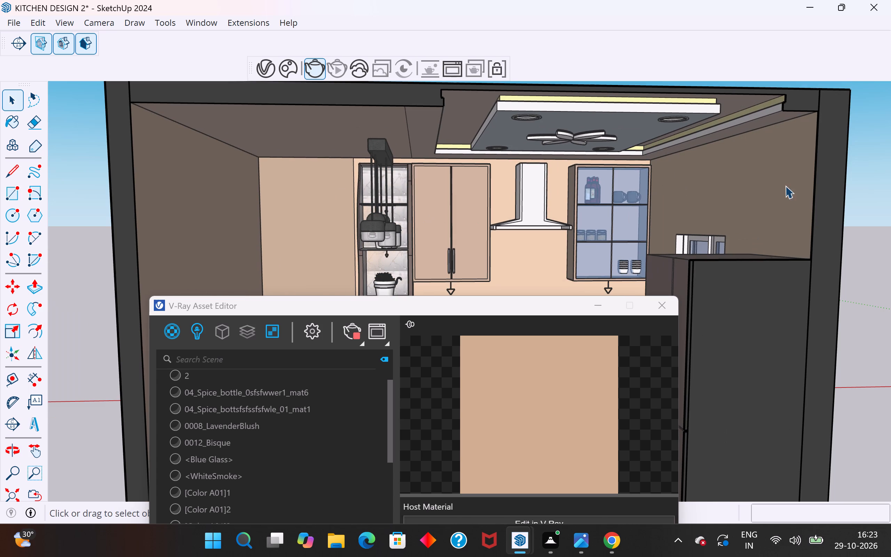
scroll(827, 178, up, 1)
scroll(483, 200, up, 1)
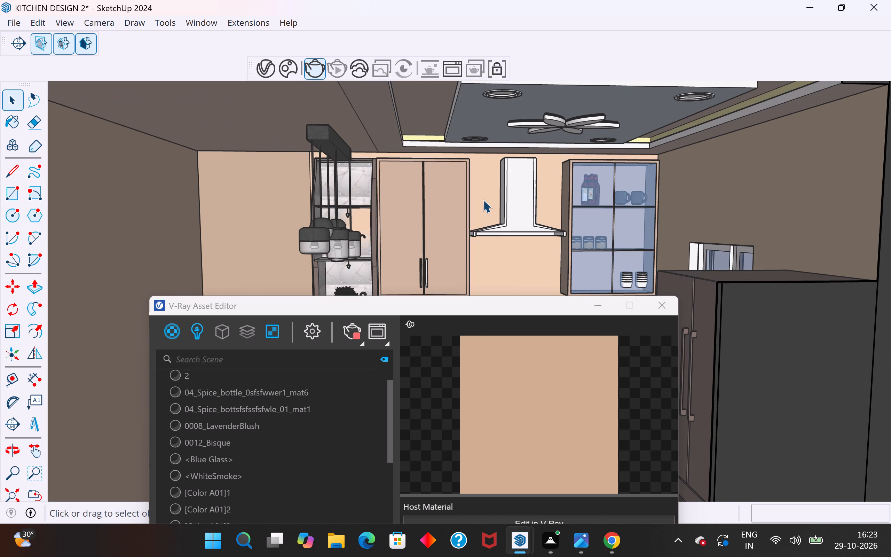
middle_drag(483, 204, 480, 199)
scroll(454, 233, down, 1)
middle_drag(483, 177, 487, 168)
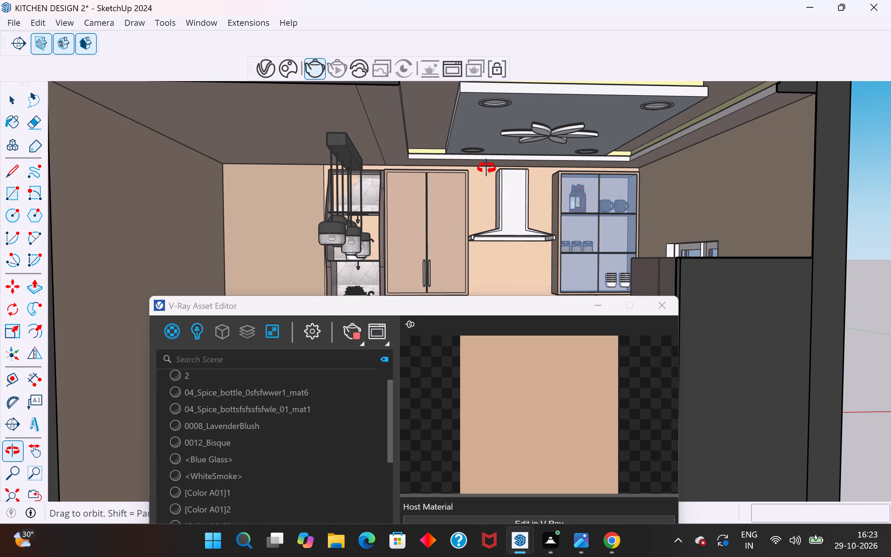
middle_drag(487, 168, 501, 164)
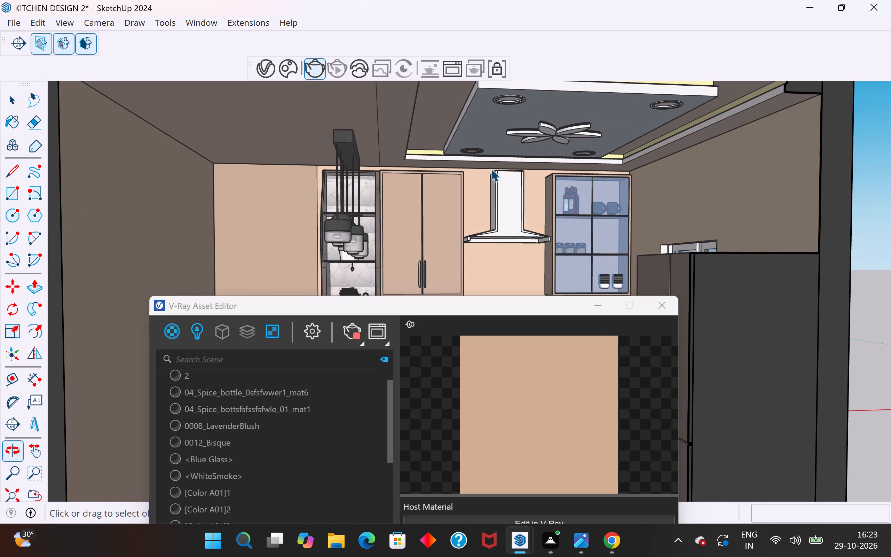
scroll(149, 239, up, 1)
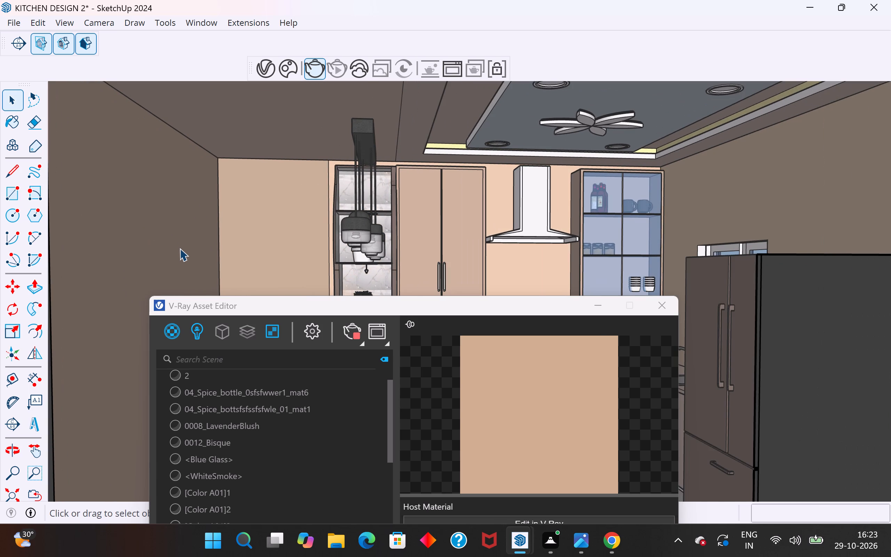
click(354, 334)
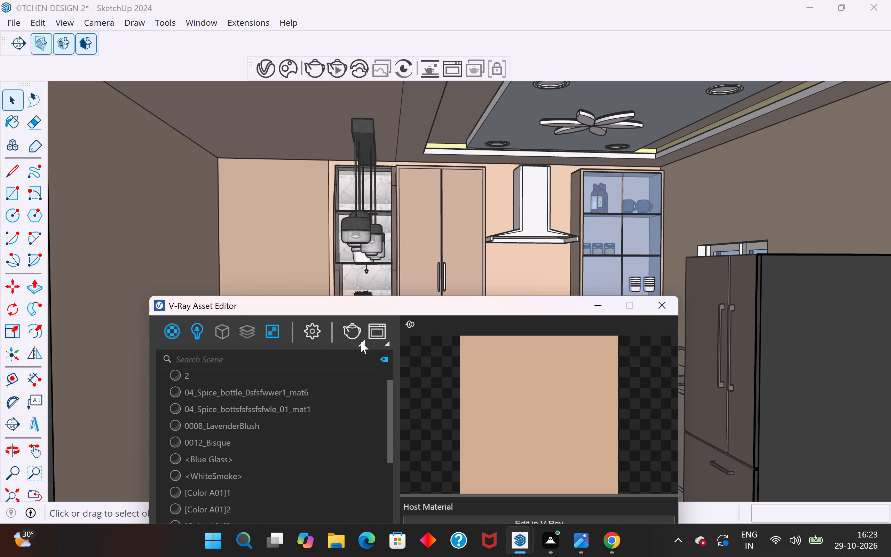
click(364, 346)
click(353, 366)
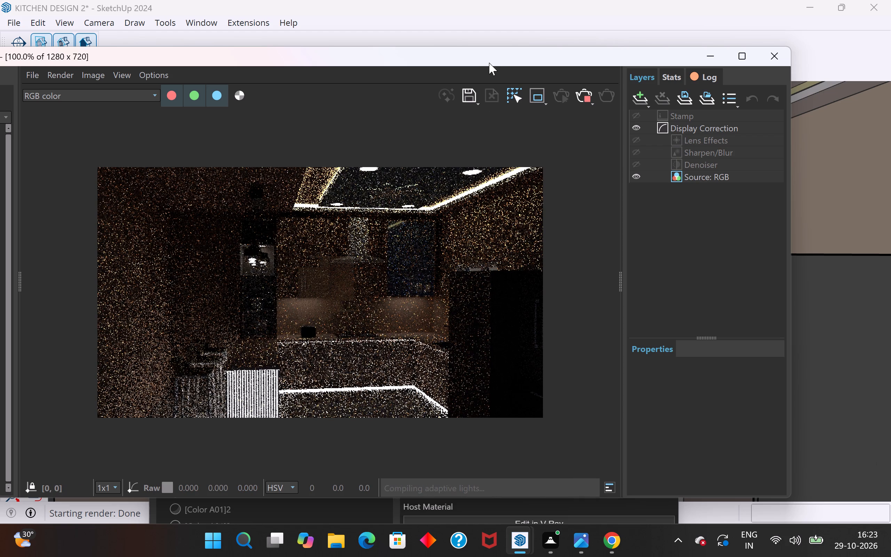
drag(490, 58, 592, 48)
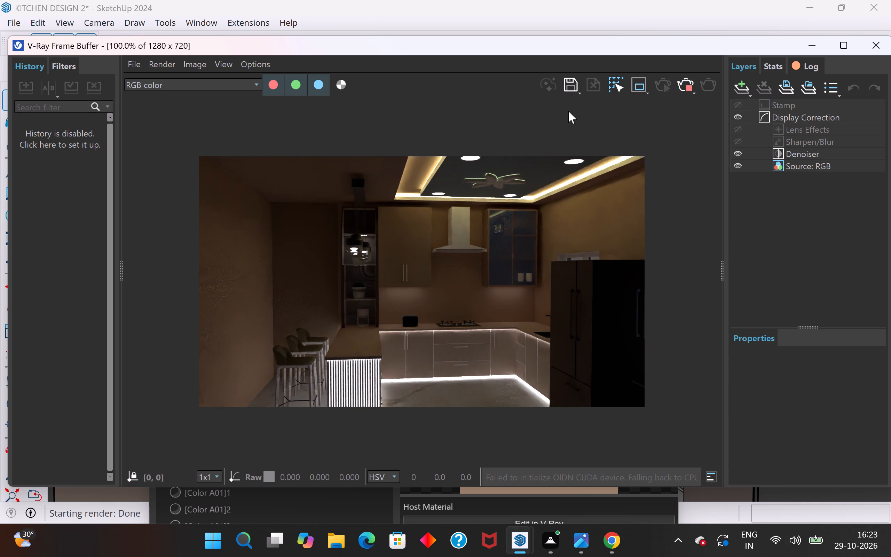
click(877, 49)
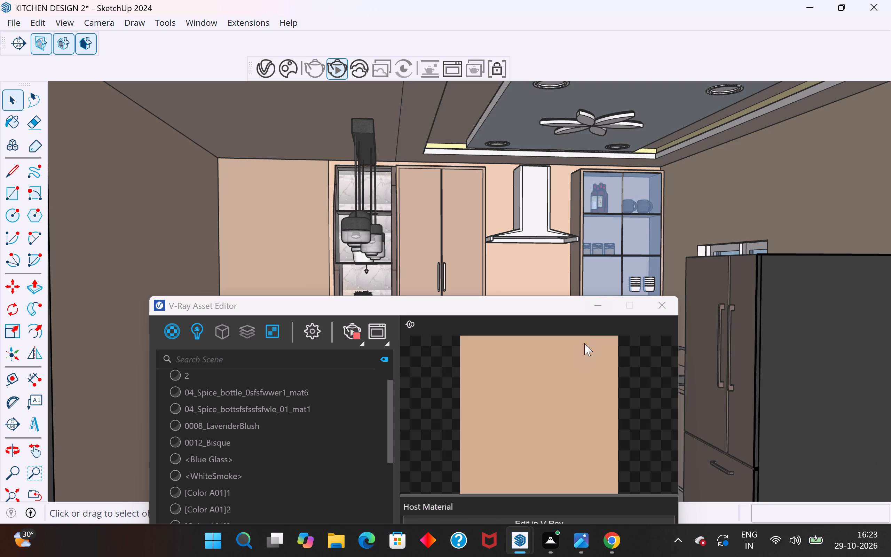
Stop the interactive render and start a production V-Ray render of the same kitchen front view.
click(357, 329)
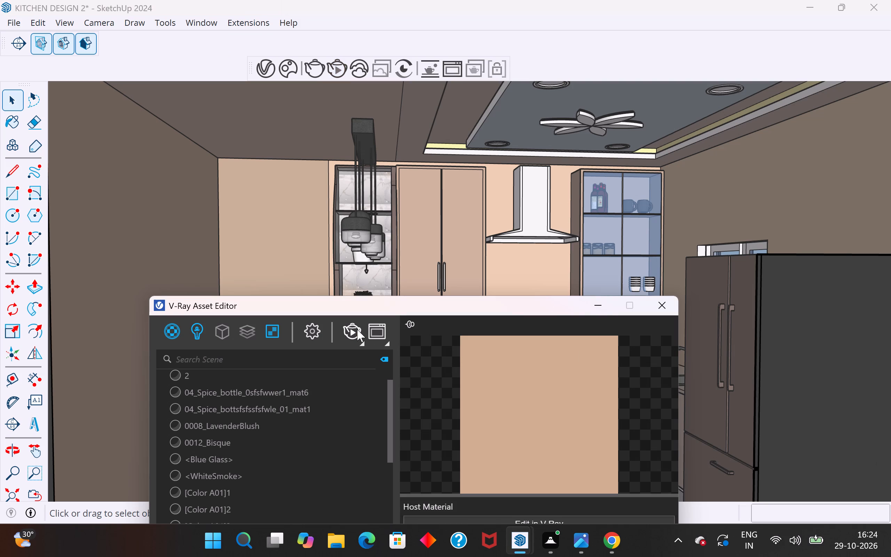
click(359, 343)
click(352, 362)
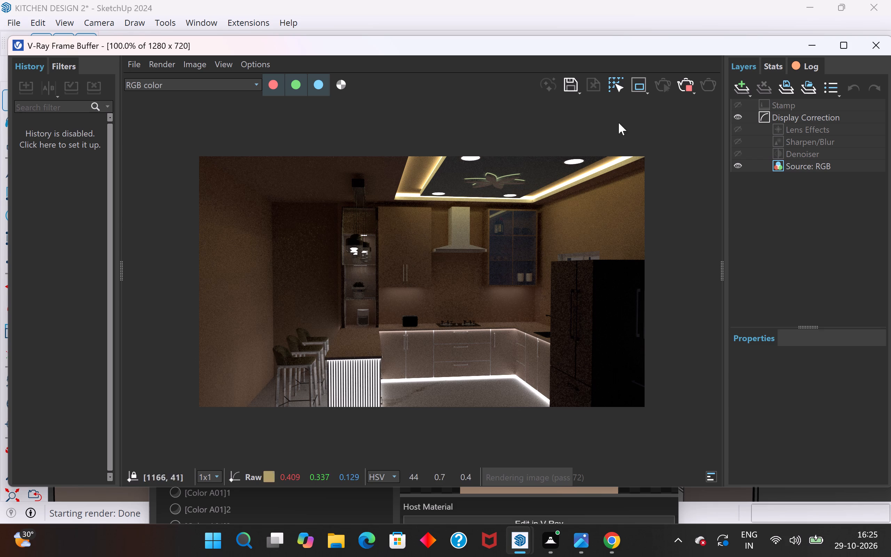
Bring up the V-Ray Asset Editor beside the render and set the Emissive#1 material's intensity to 4.2.
drag(671, 45, 655, 100)
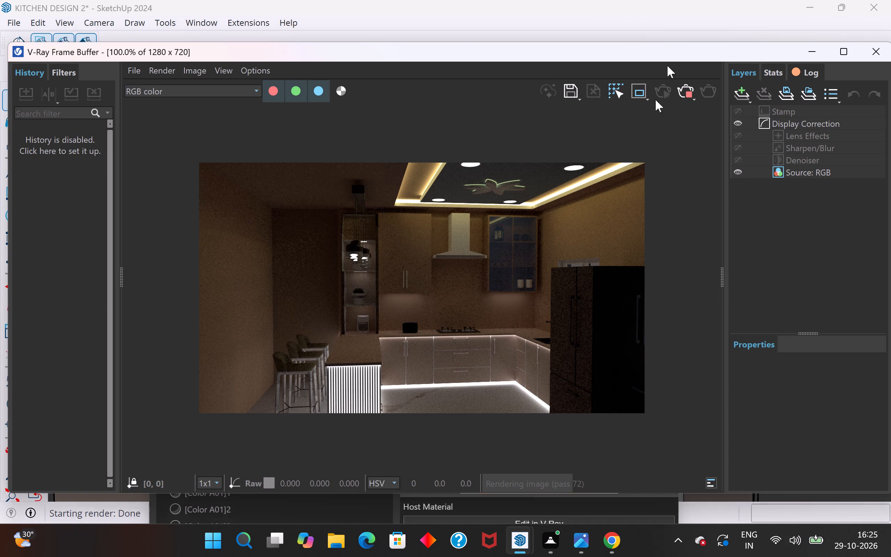
drag(655, 100, 429, 215)
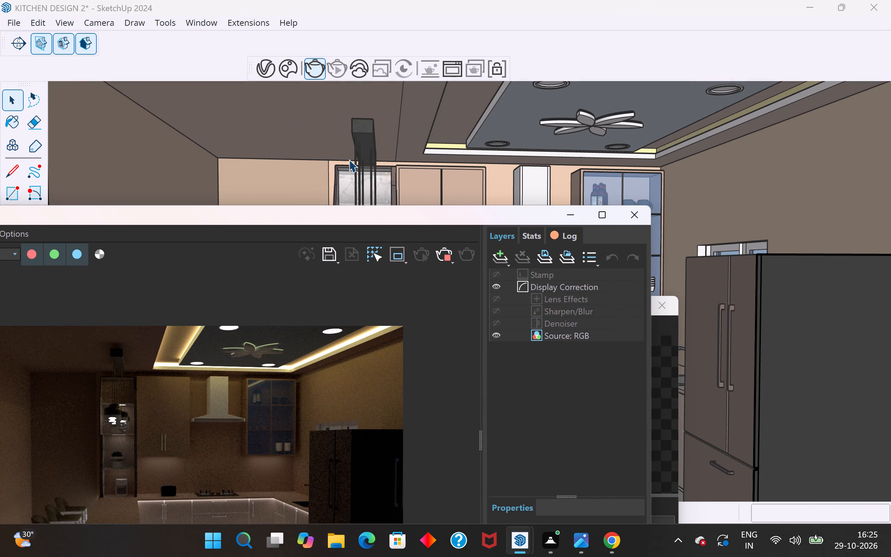
click(272, 68)
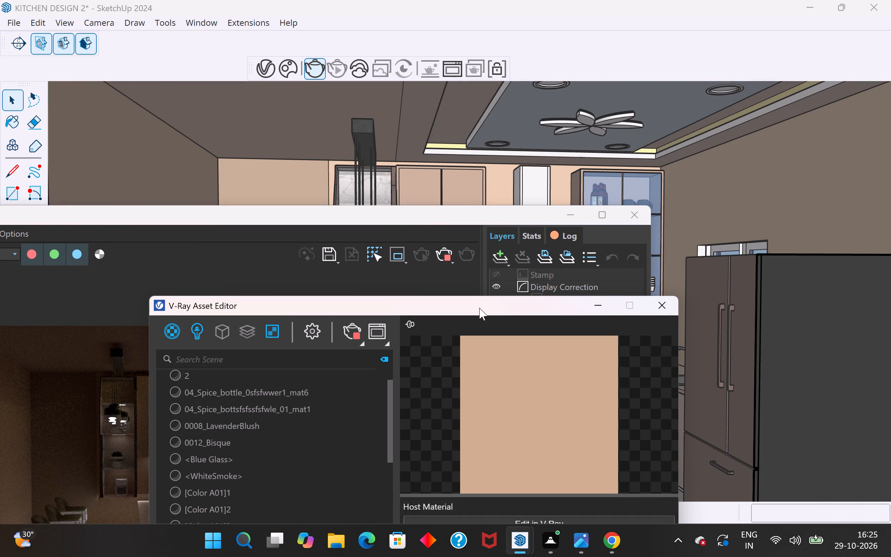
drag(479, 308, 621, 128)
scroll(357, 431, down, 2)
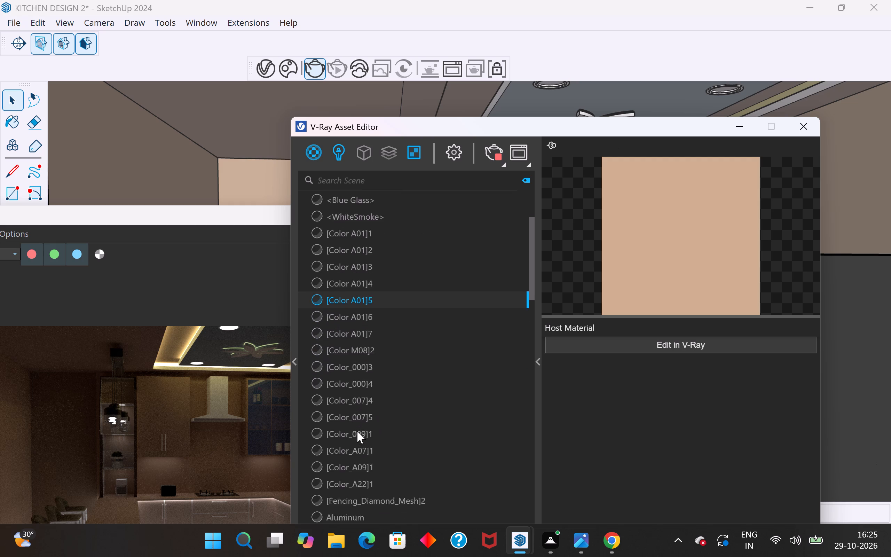
scroll(357, 431, down, 10)
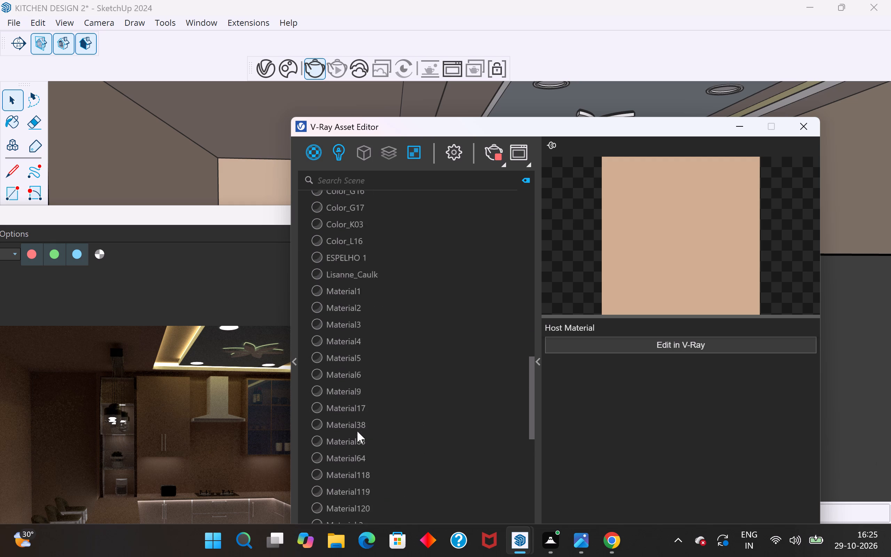
scroll(357, 431, down, 6)
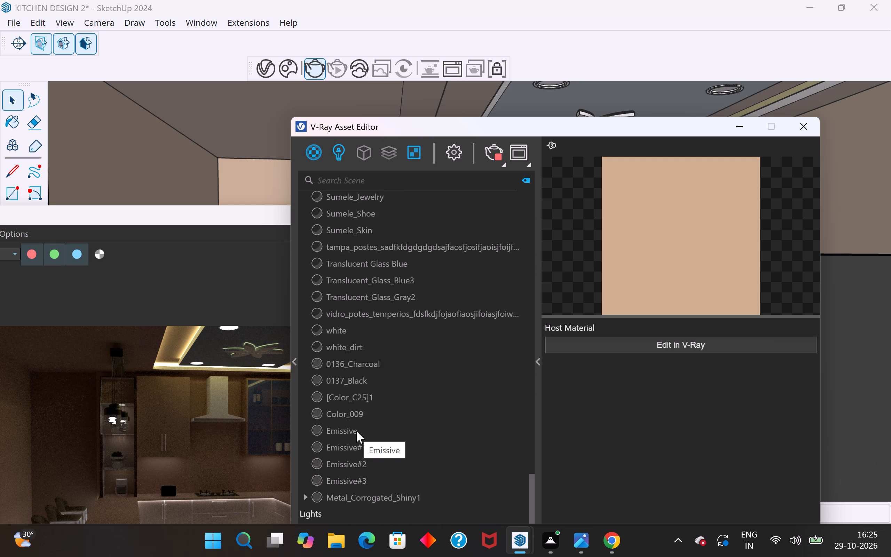
scroll(356, 431, down, 1)
click(384, 383)
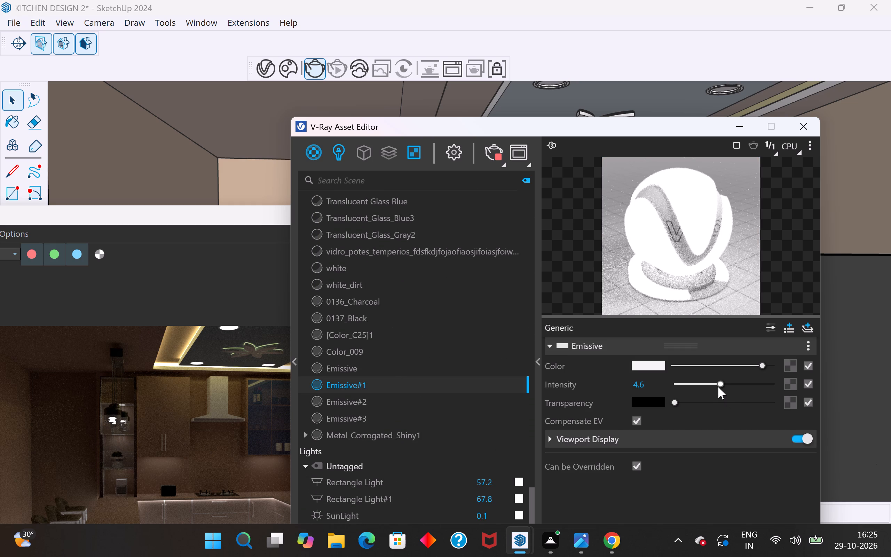
click(718, 386)
Set the yellow Emissive material's intensity to 5.8 and close the Asset Editor.
click(357, 370)
drag(744, 385, 741, 384)
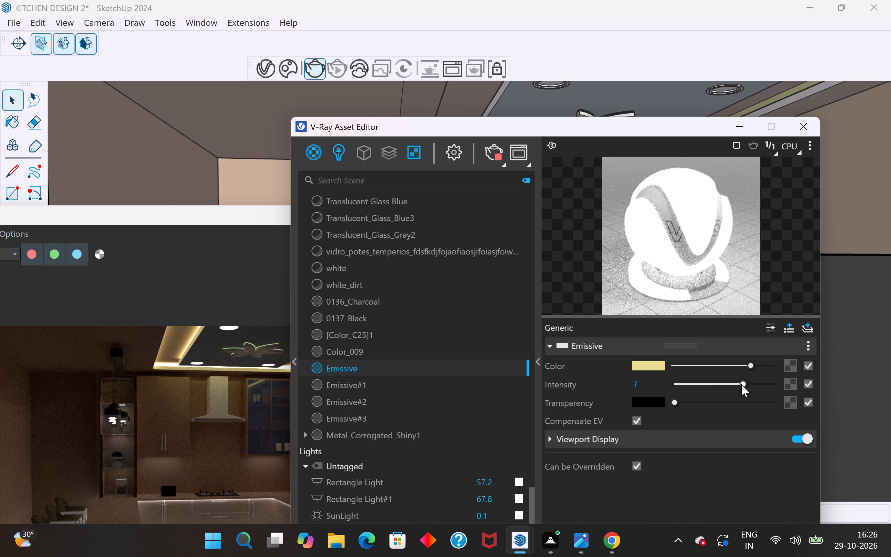
drag(741, 384, 737, 386)
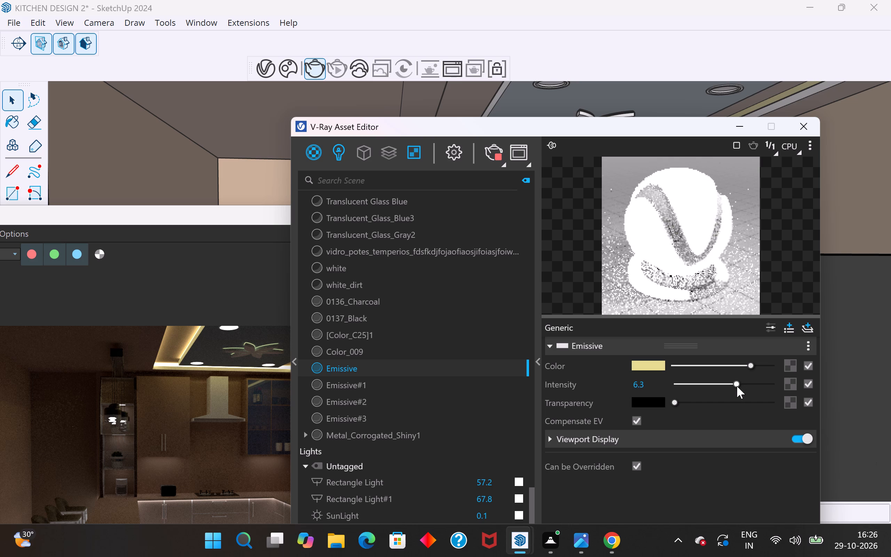
drag(737, 386, 732, 392)
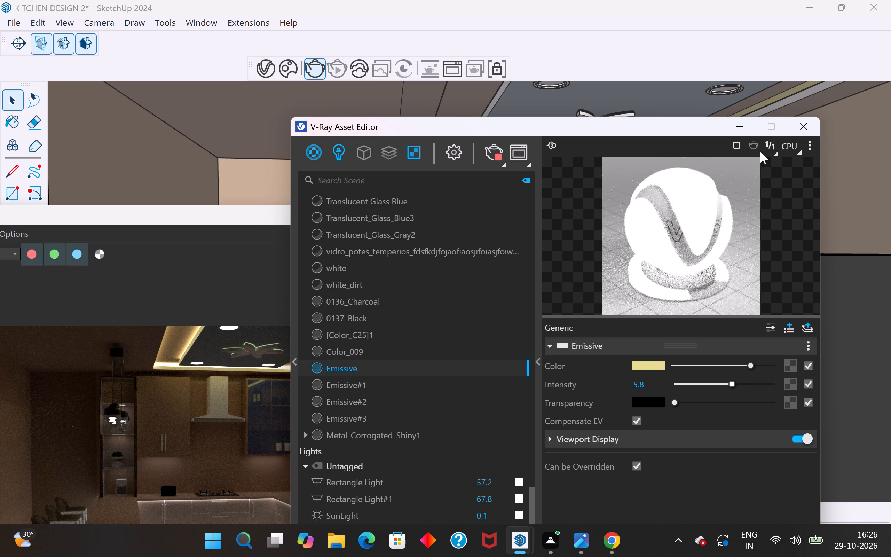
click(802, 127)
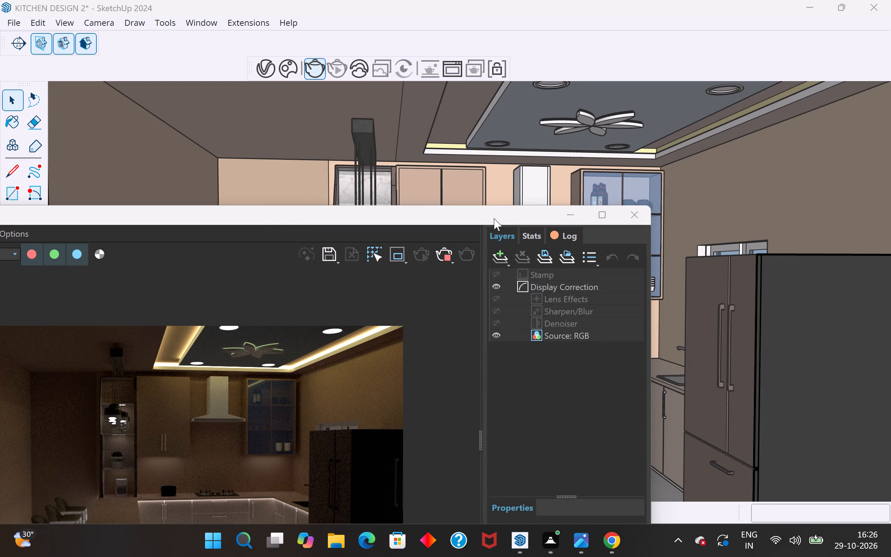
Bring the frame buffer back into full view and examine the progressing kitchen render, comparing it with the model view.
drag(494, 217, 671, 112)
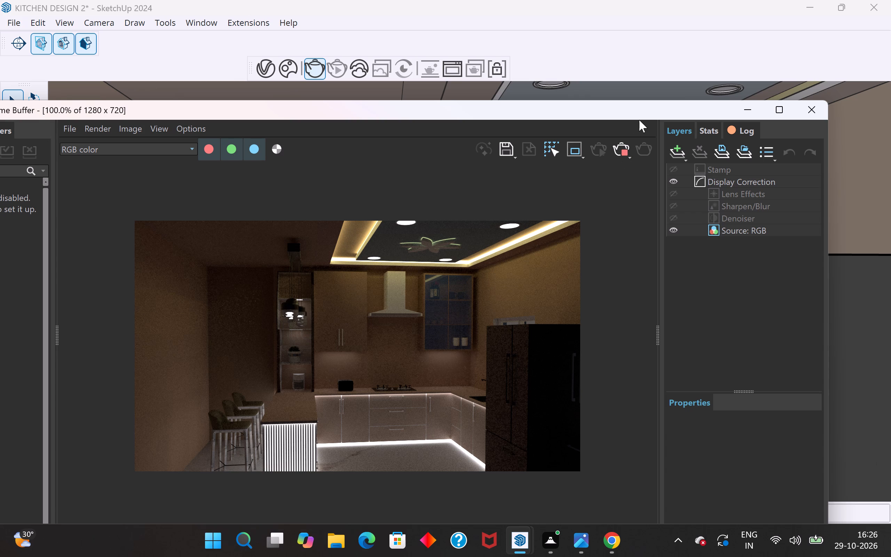
drag(641, 115, 655, 78)
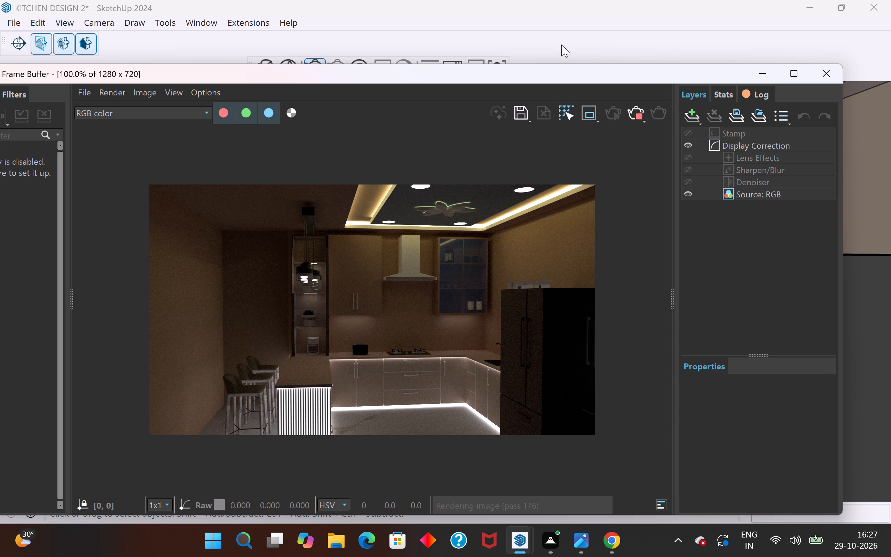
drag(606, 79, 538, 524)
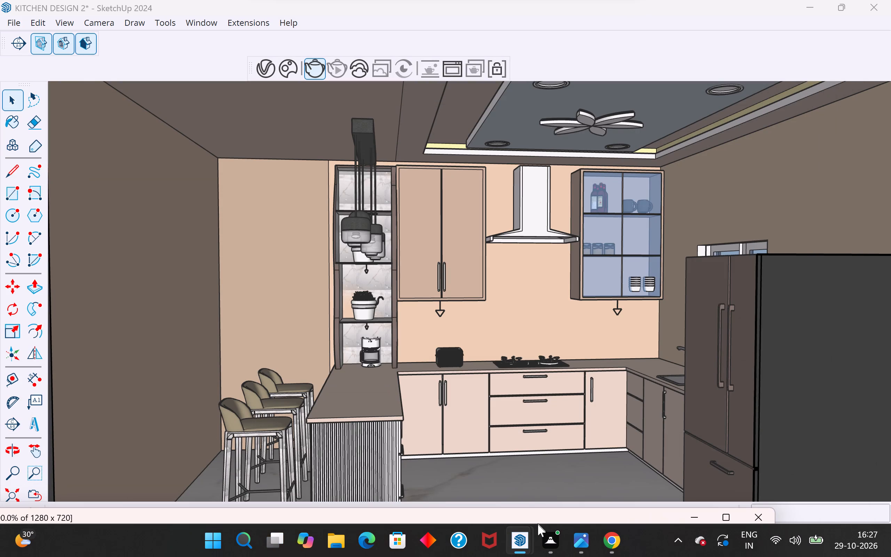
drag(538, 524, 558, 475)
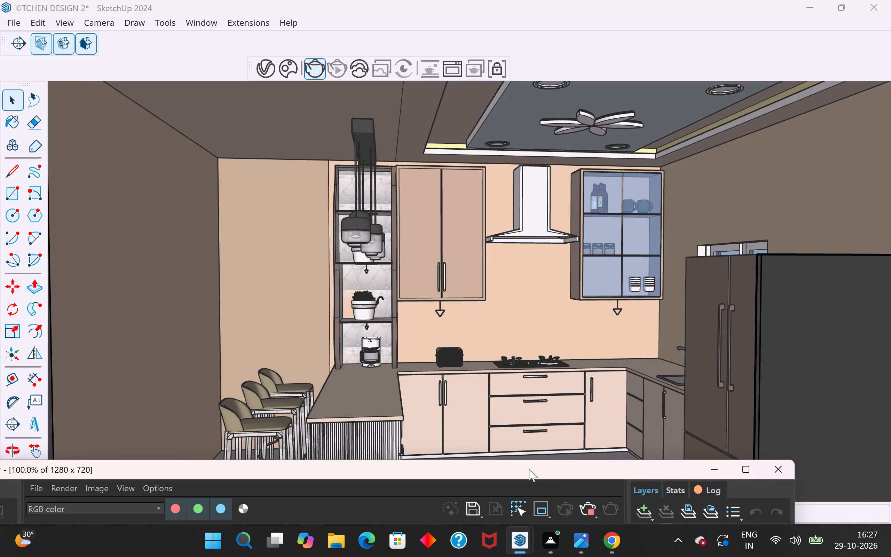
drag(529, 469, 642, 102)
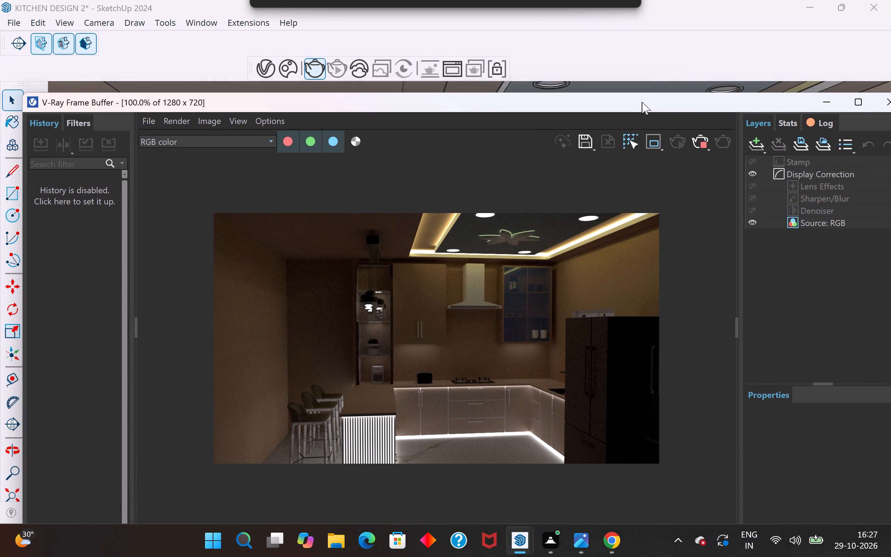
drag(642, 102, 652, 95)
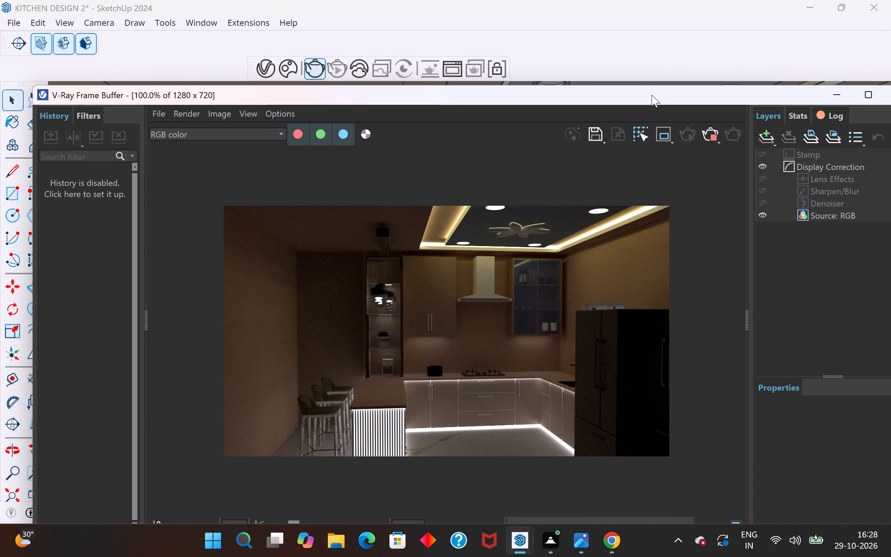
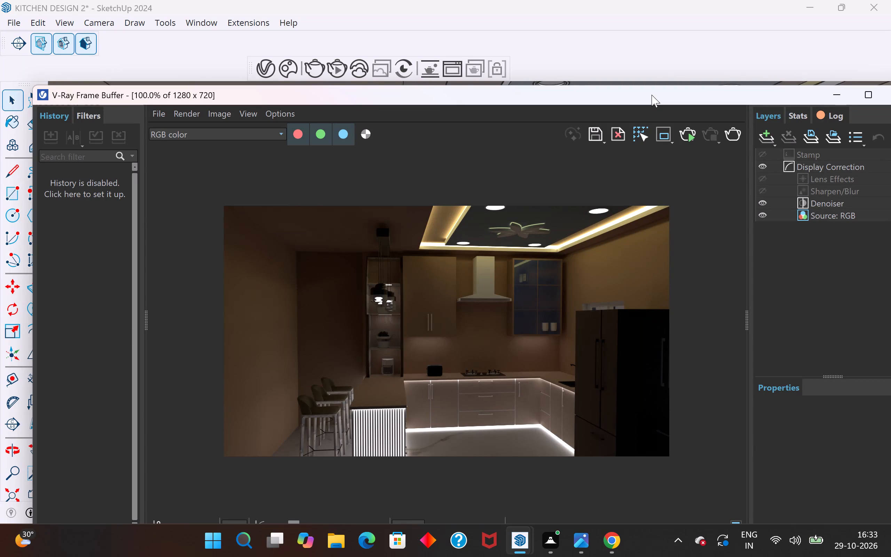
Check the finished kitchen render up close and save it as the PNG image "KITCHEN 2 PDF 2" in the sketchup file folder.
scroll(447, 402, up, 1)
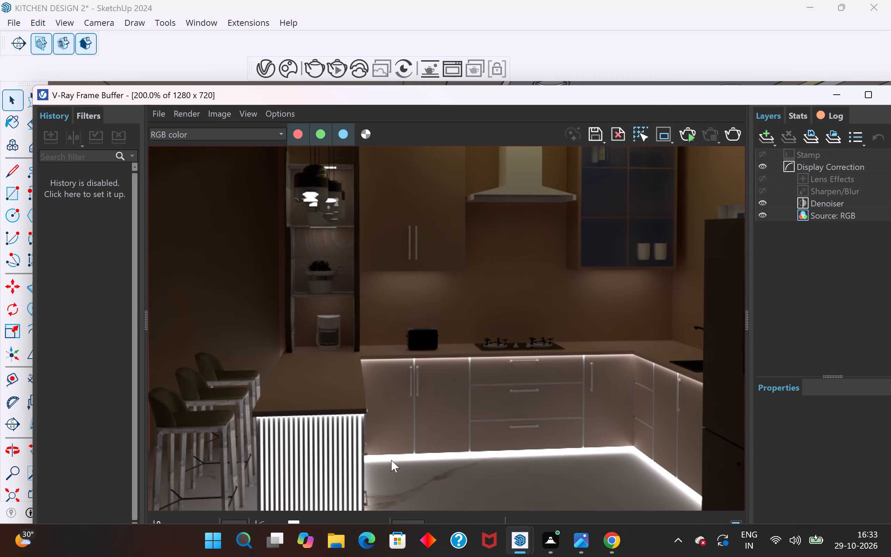
middle_drag(435, 377, 415, 429)
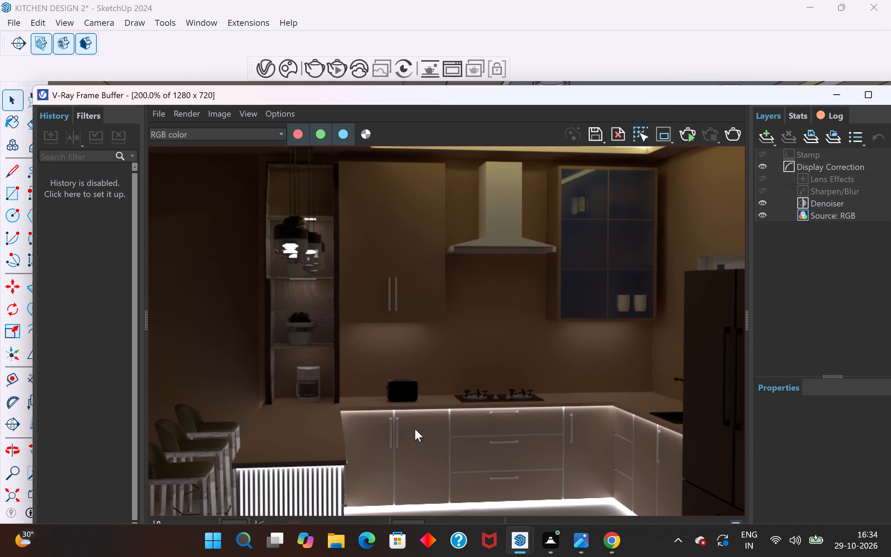
scroll(395, 402, down, 1)
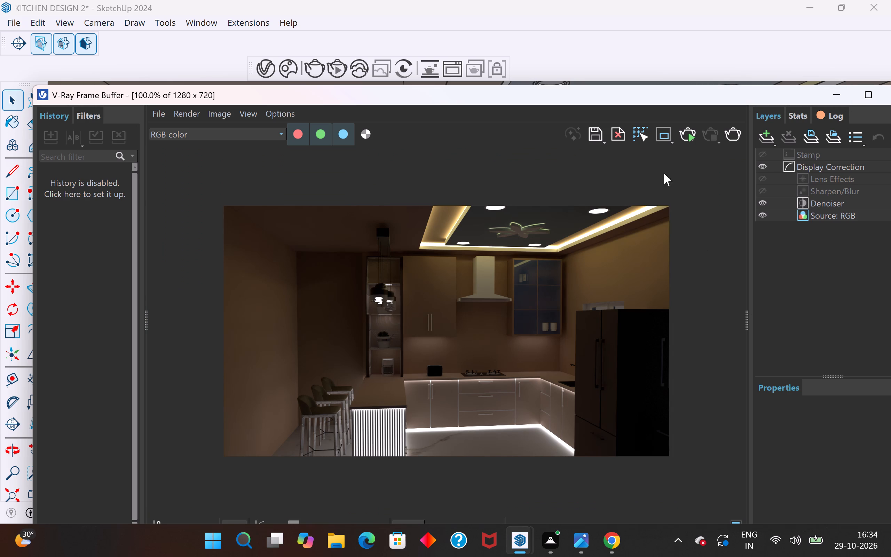
drag(770, 99, 757, 107)
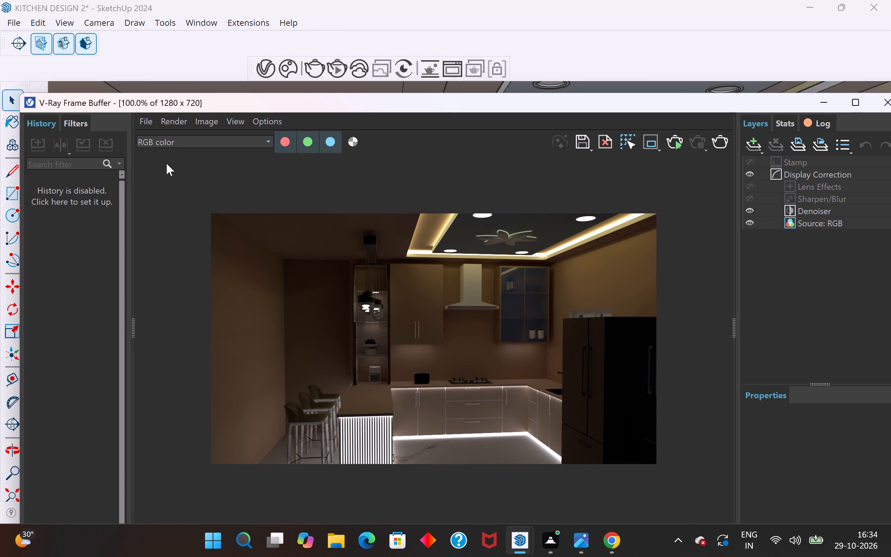
click(583, 145)
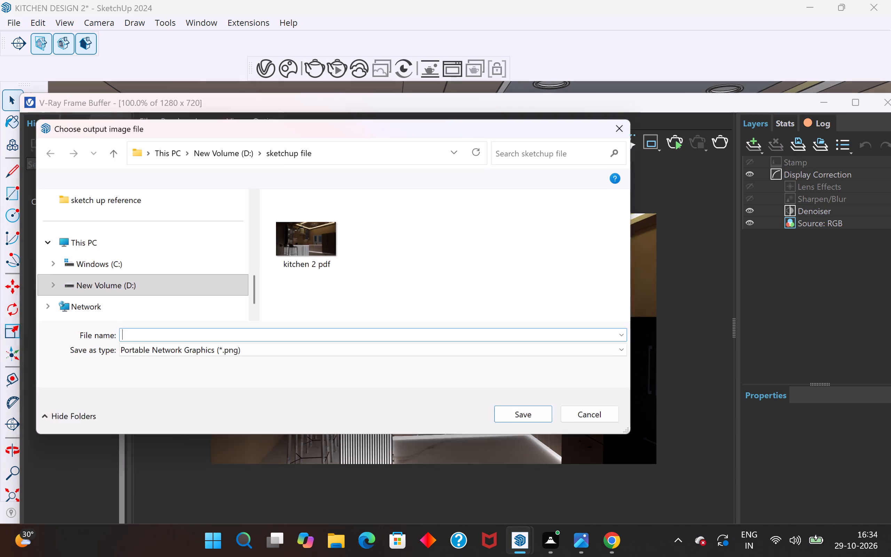
click(176, 342)
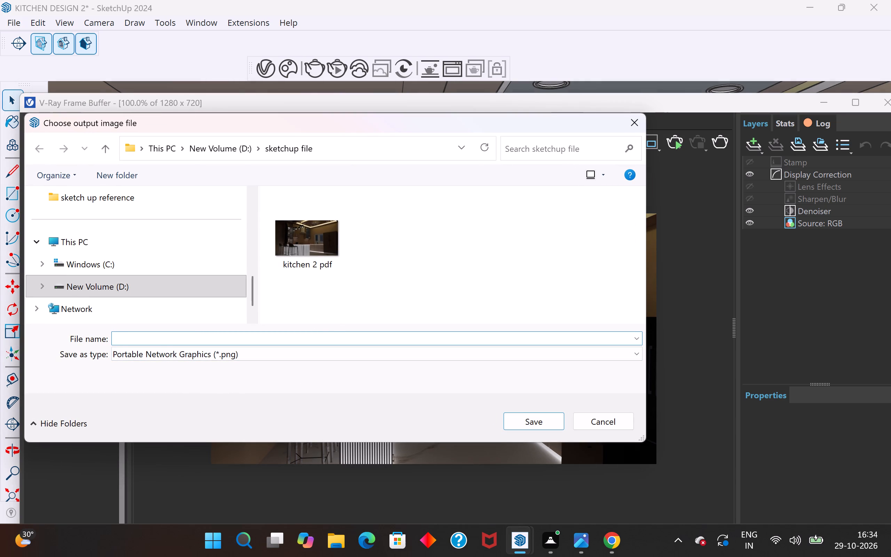
text(KITCHE)
text(N)
key(space)
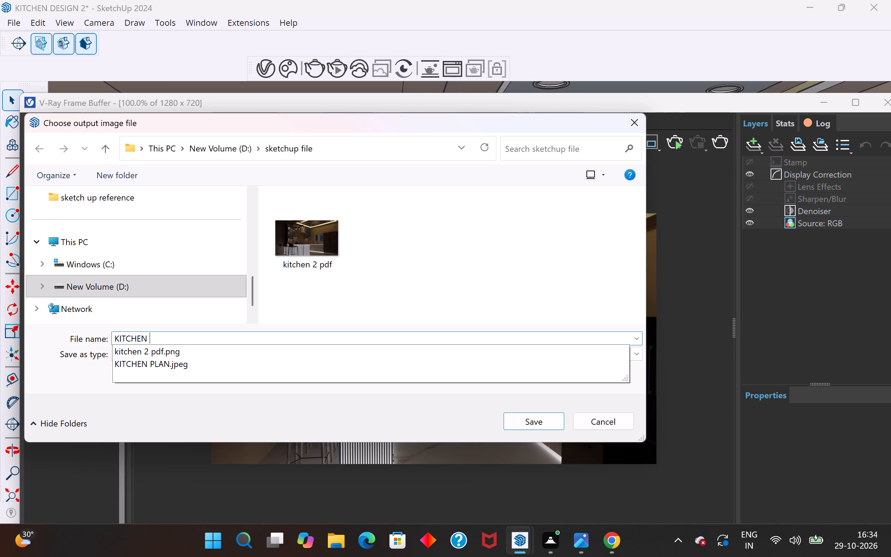
text(2)
key(space)
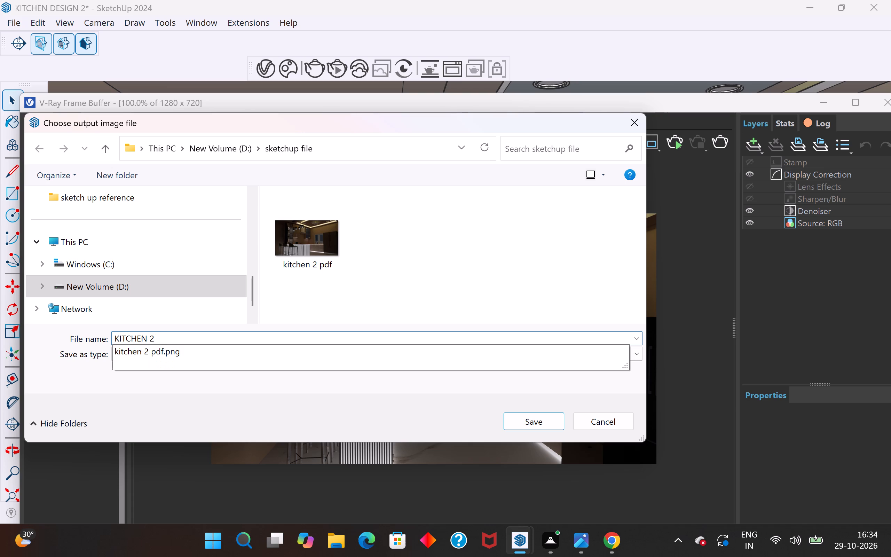
key(p)
text(DF 0)
key(BackSpace)
key(2)
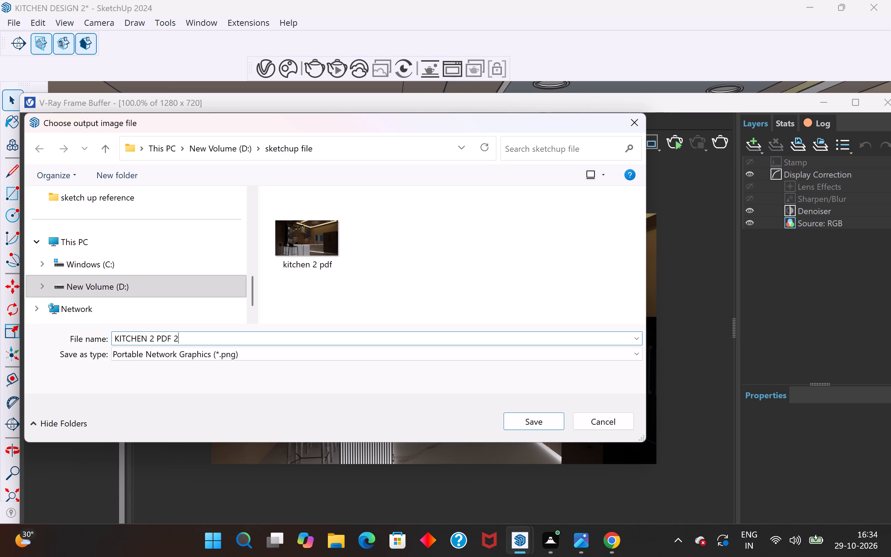
click(531, 423)
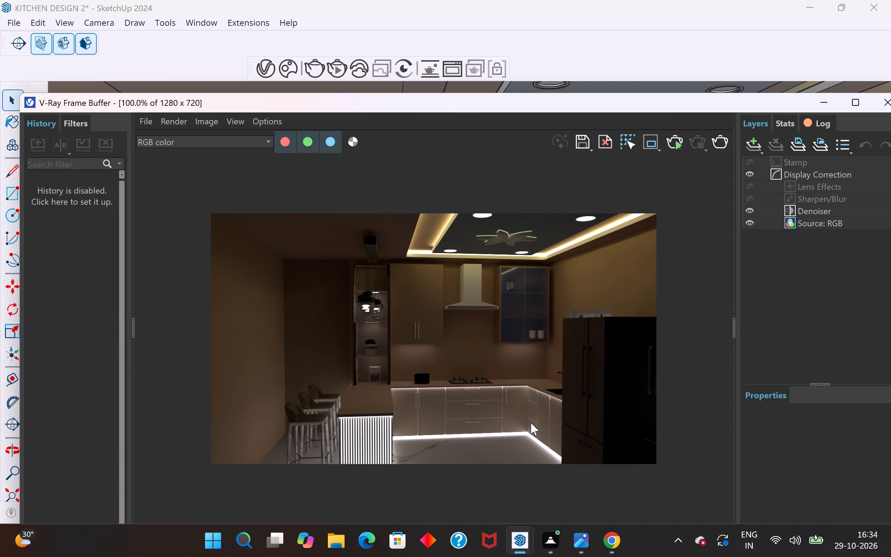
Examine the cabinets and lighting in the kitchen render once more and close the frame buffer.
scroll(427, 305, up, 3)
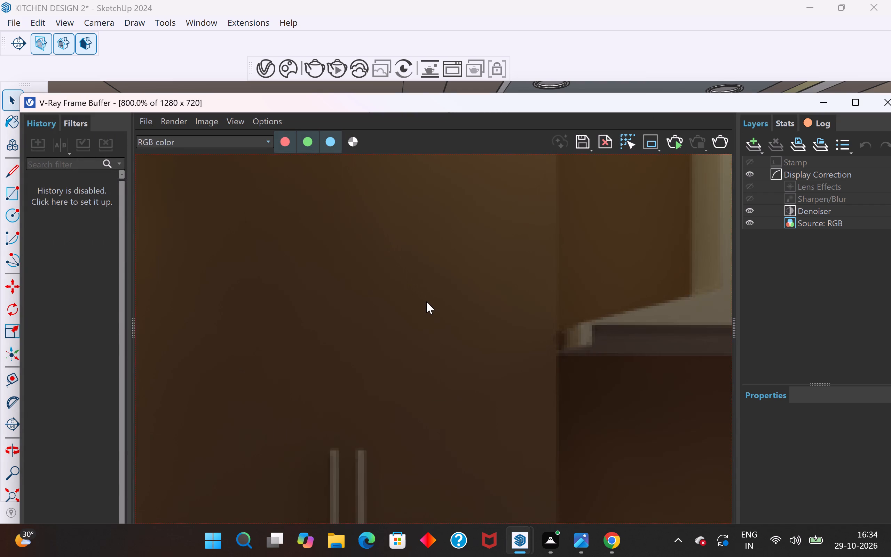
scroll(426, 301, down, 3)
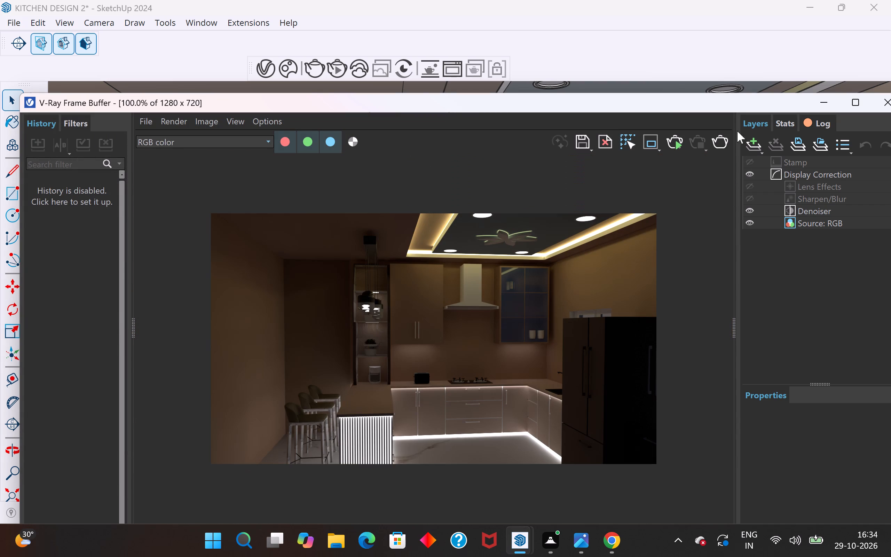
drag(725, 109, 665, 149)
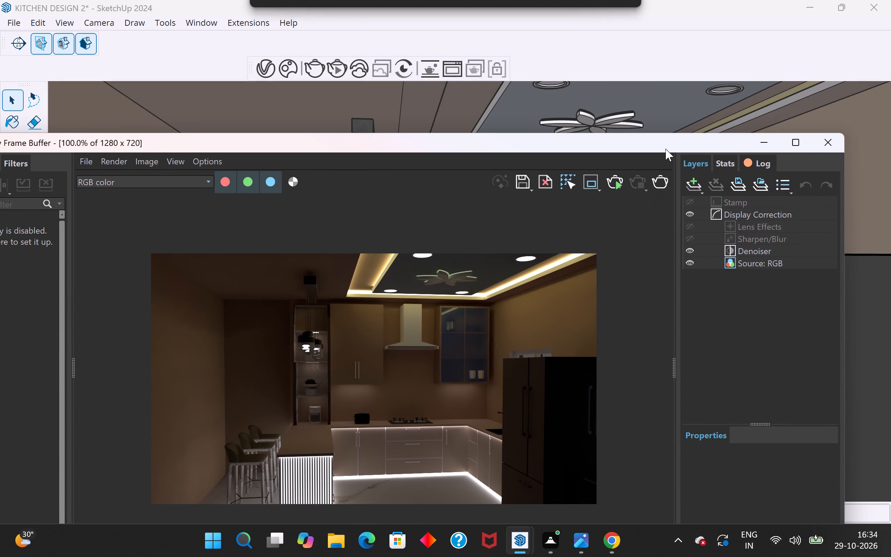
scroll(426, 359, down, 2)
scroll(352, 382, up, 3)
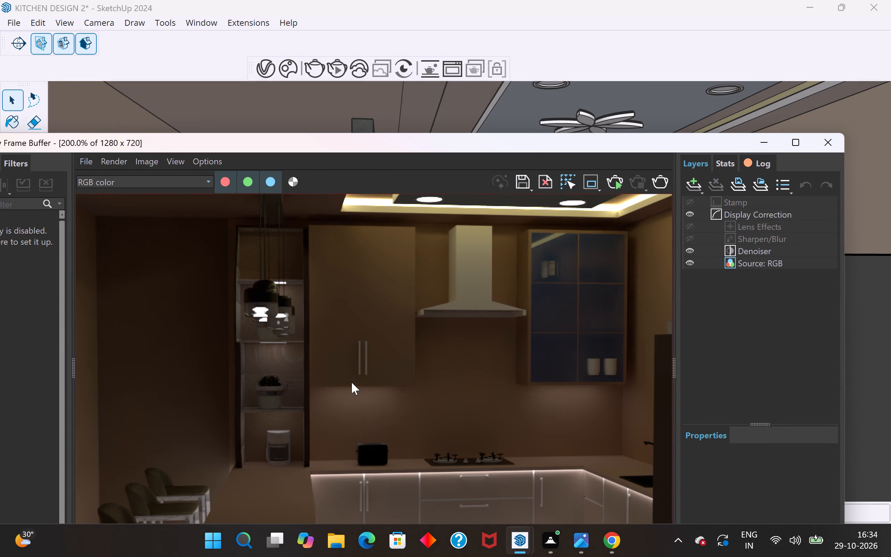
scroll(352, 382, down, 1)
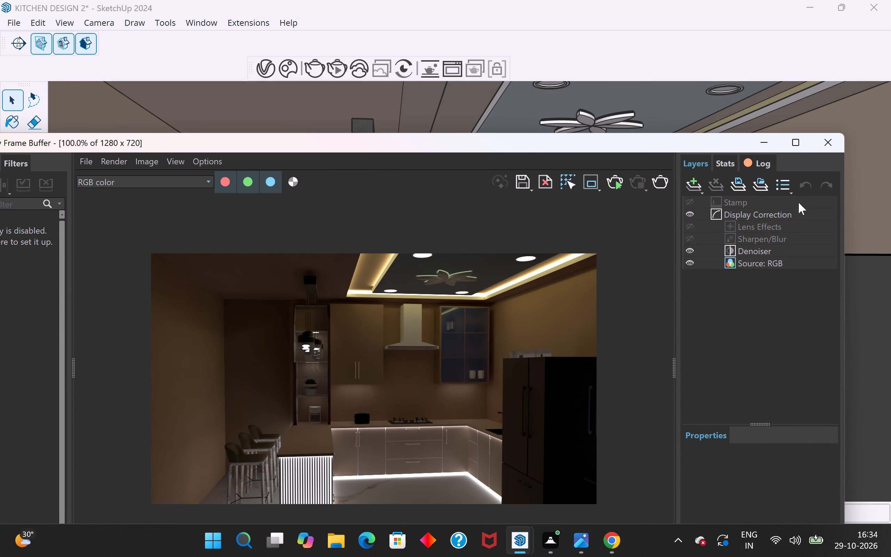
click(835, 149)
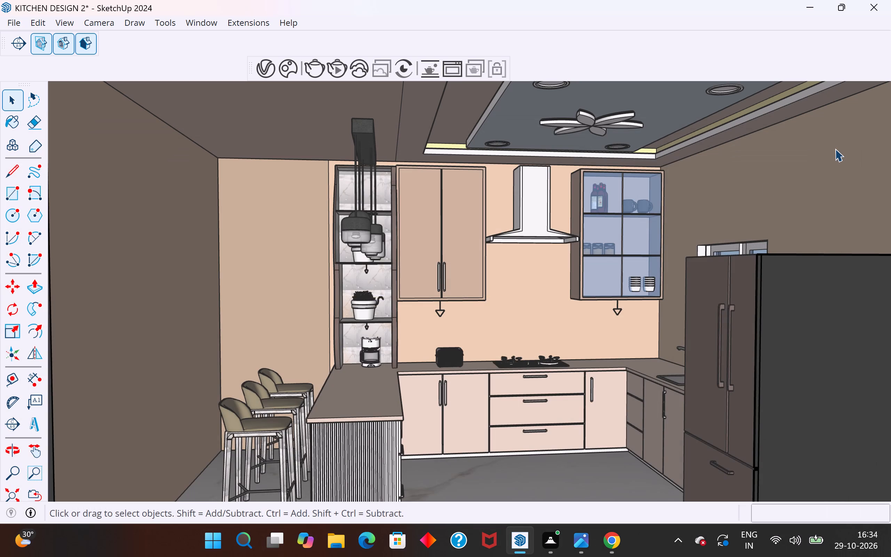
Examine the sectioned kitchen model from several angles, checking the false ceiling and the plain ceiling area beside it.
scroll(364, 403, down, 3)
middle_drag(536, 239, 426, 276)
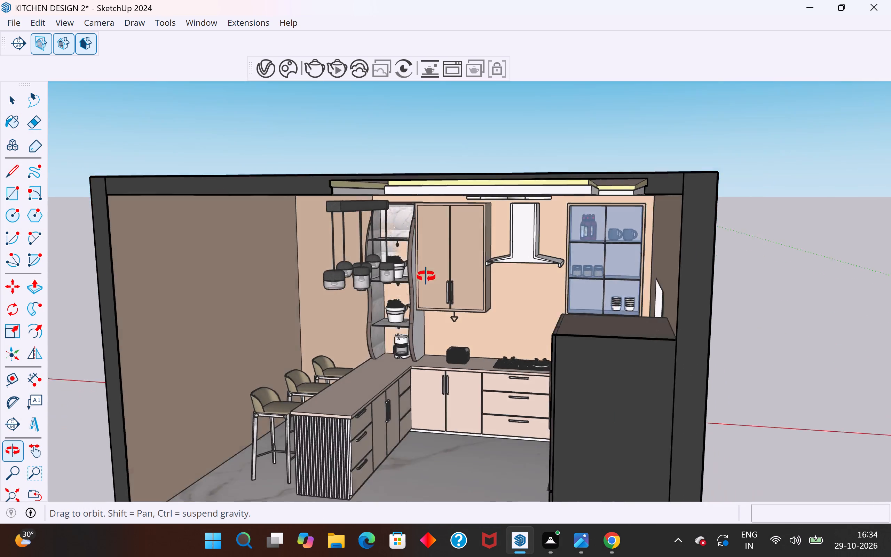
middle_drag(426, 276, 513, 157)
click(519, 143)
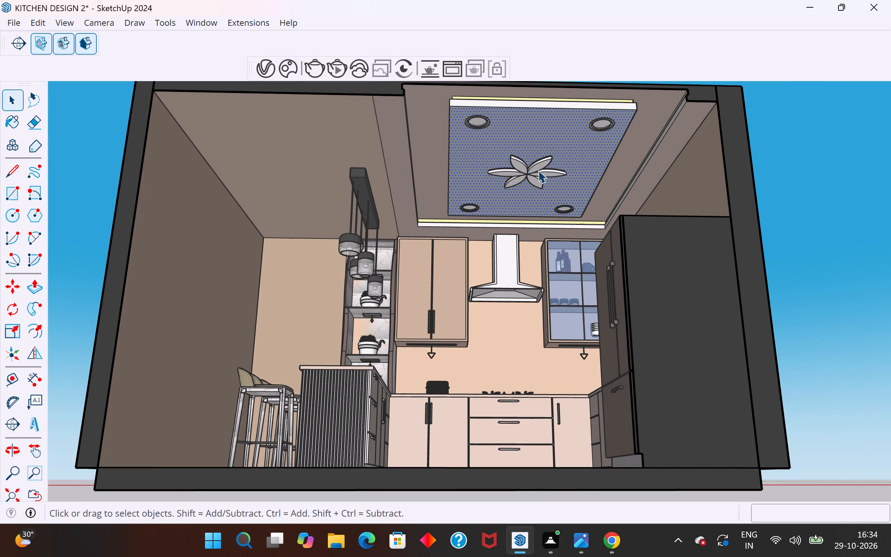
middle_drag(538, 170, 489, 245)
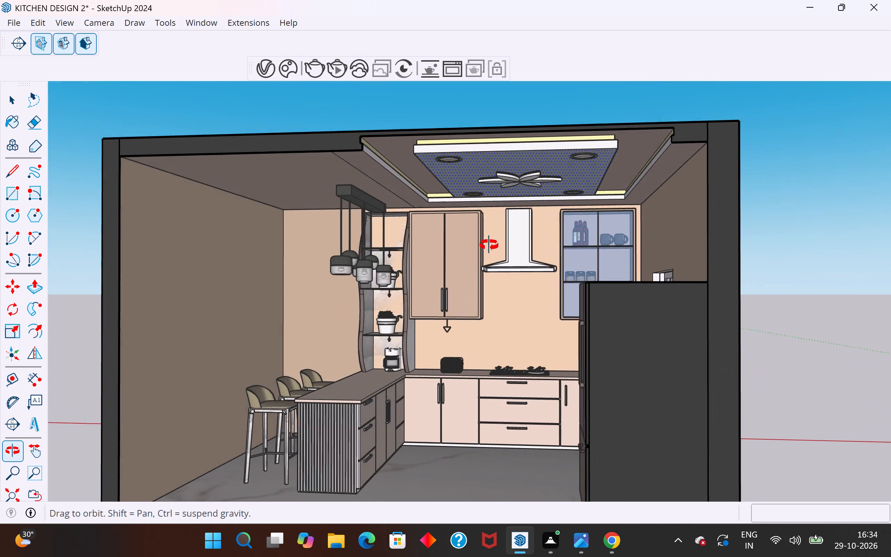
middle_drag(489, 245, 563, 364)
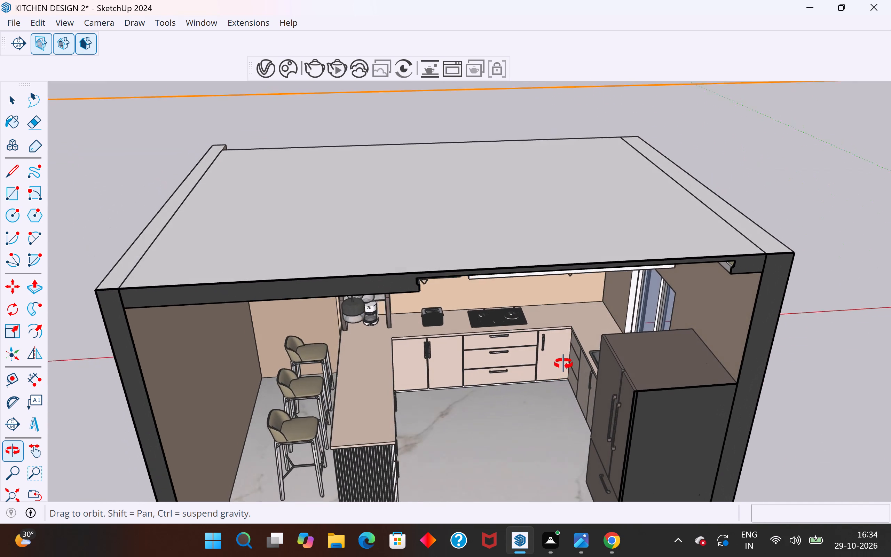
middle_drag(563, 364, 568, 221)
click(366, 162)
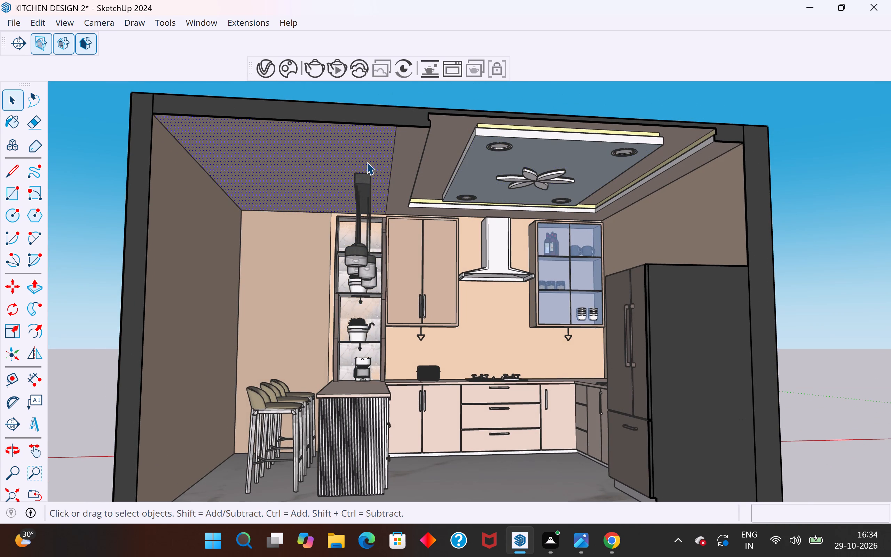
Delete the section plane that cuts through the front of the kitchen and clear the selection.
click(850, 266)
scroll(506, 328, down, 2)
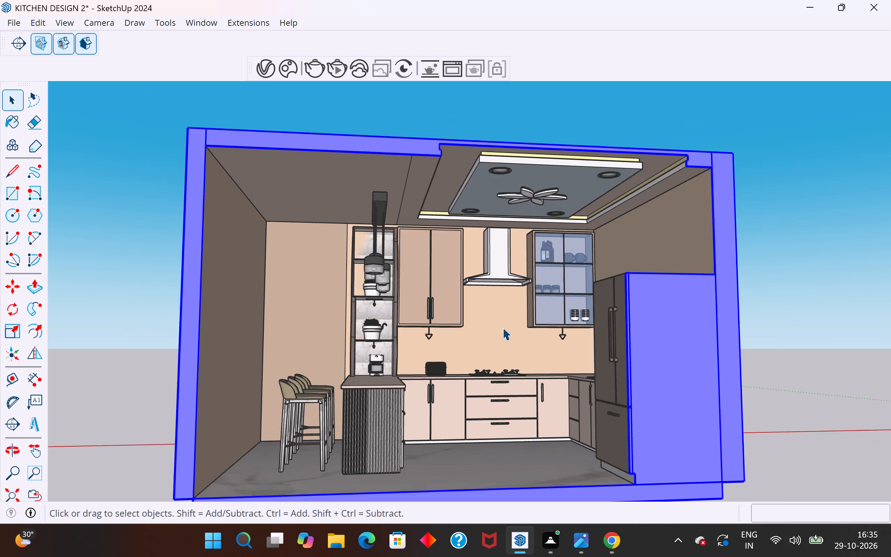
scroll(503, 328, down, 1)
scroll(204, 335, down, 2)
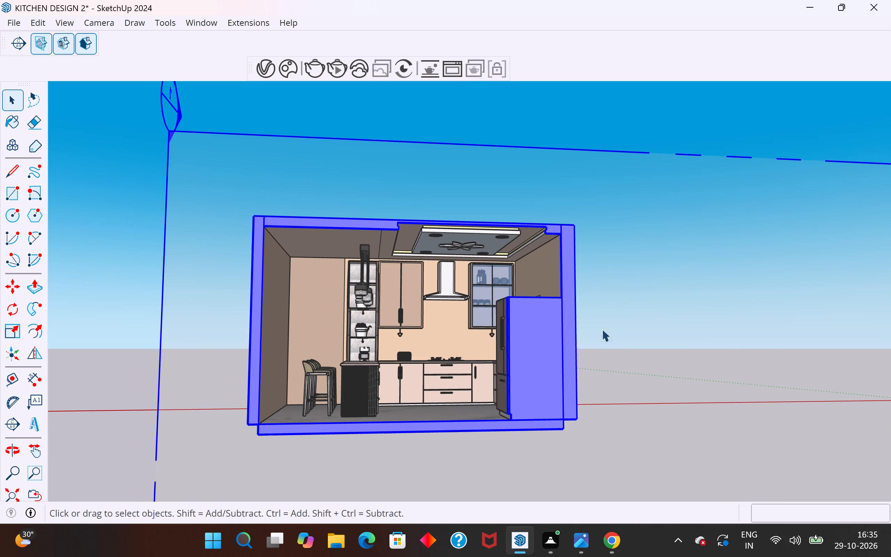
middle_drag(711, 246, 641, 324)
click(647, 179)
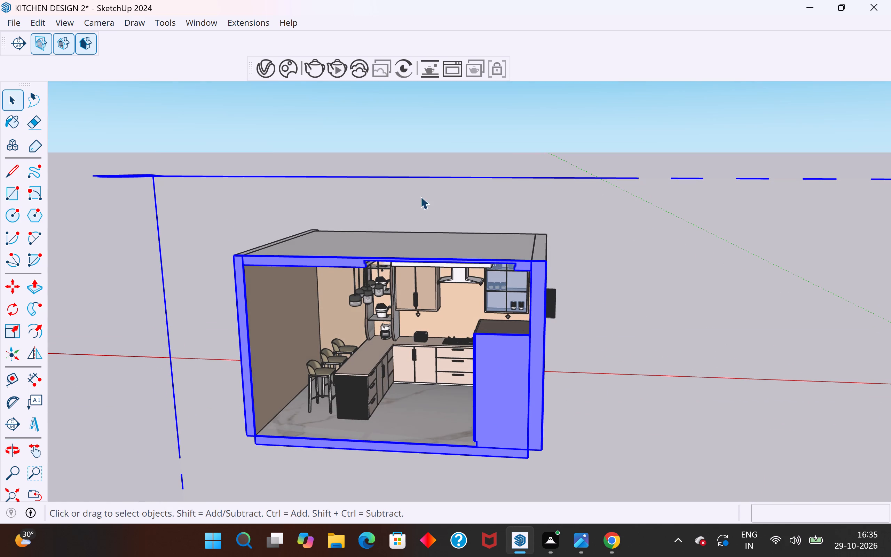
key(Delete)
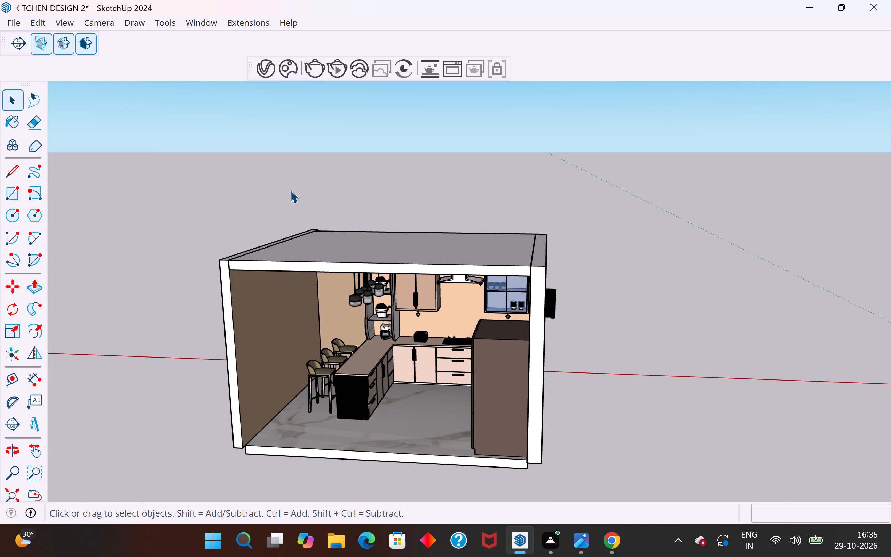
middle_click(591, 213)
click(588, 213)
Delete the stray slatted panel and its backing face standing apart outside the kitchen's window wall.
middle_drag(643, 297, 410, 305)
drag(776, 301, 716, 369)
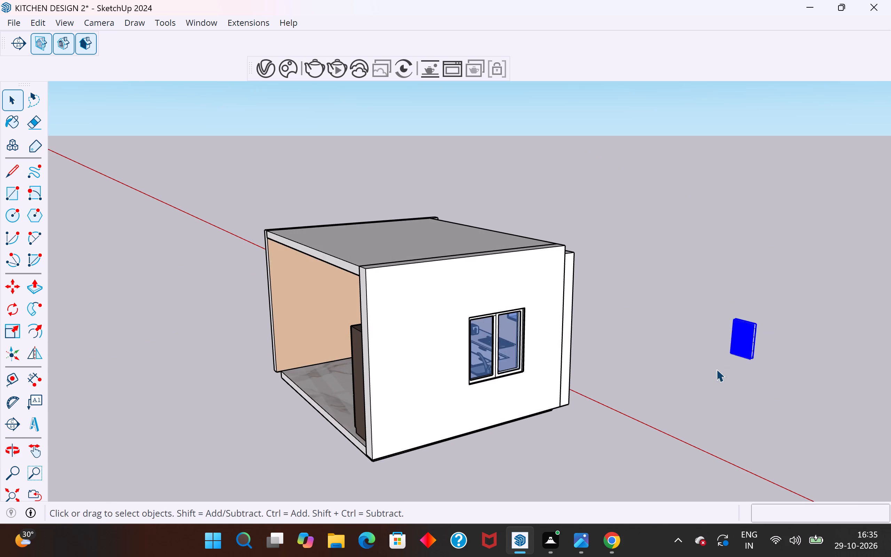
scroll(724, 362, up, 15)
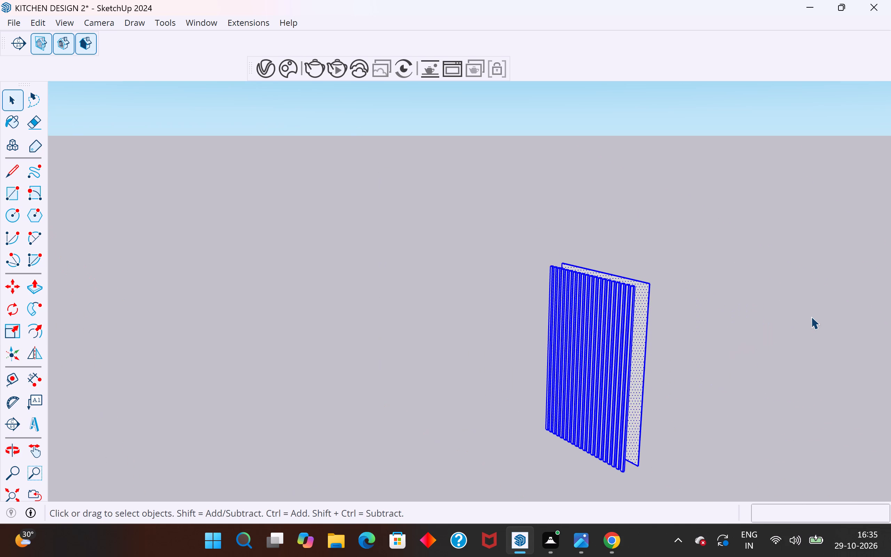
key(Delete)
scroll(811, 316, down, 16)
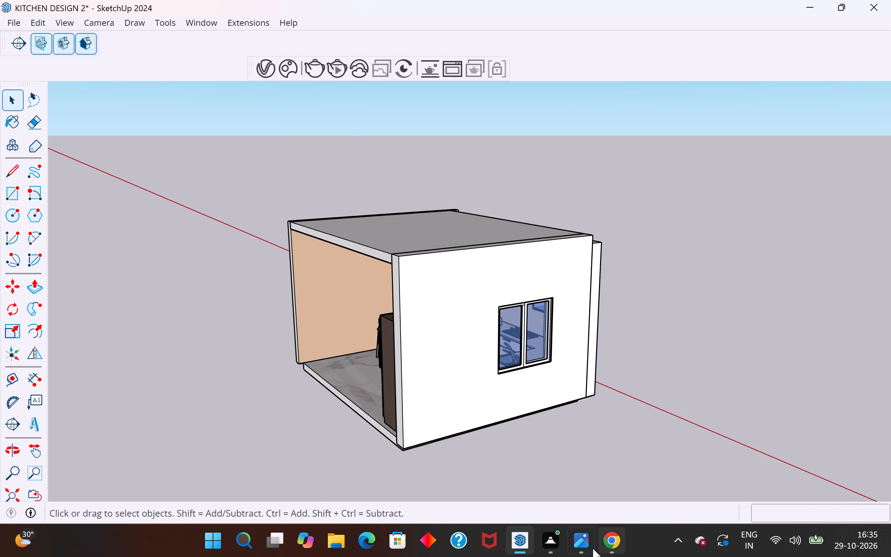